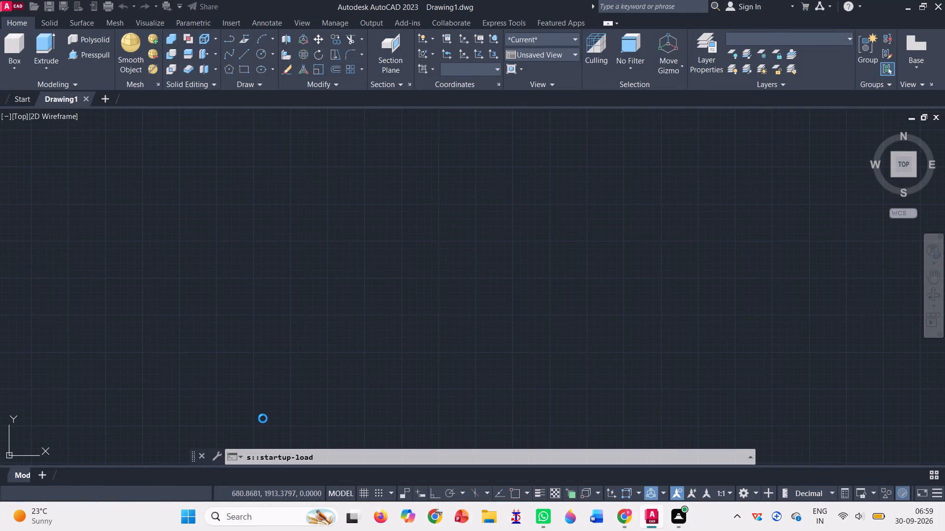
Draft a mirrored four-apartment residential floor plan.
Turn on command log file recording with LOGFILEON.
text(log)
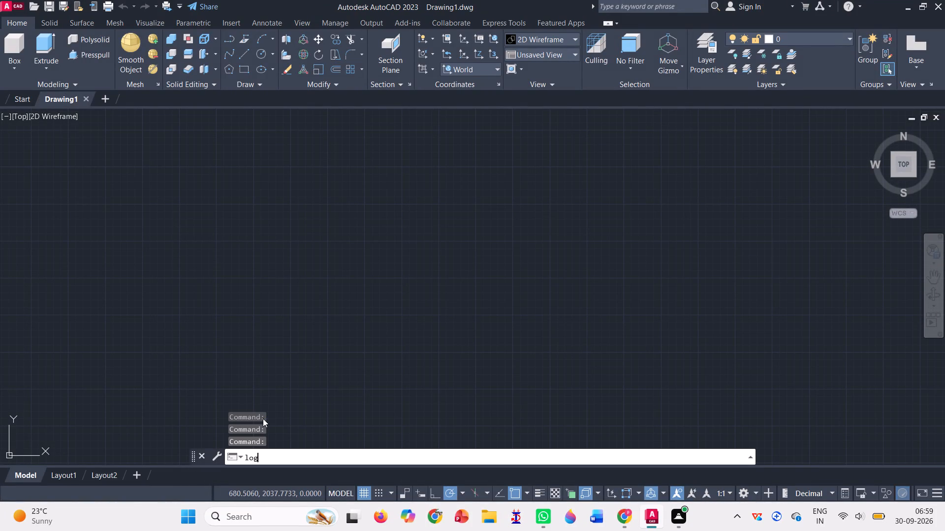
key(Down)
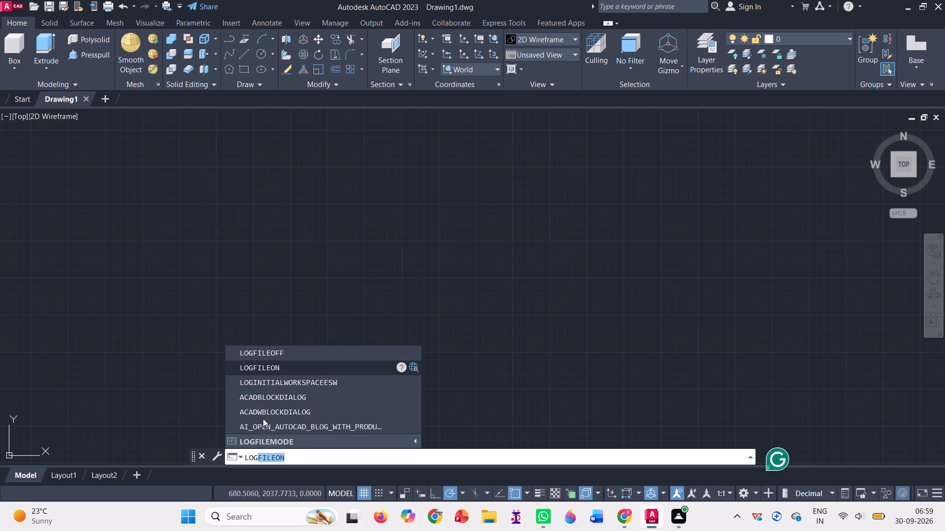
key(Return)
key(Return)
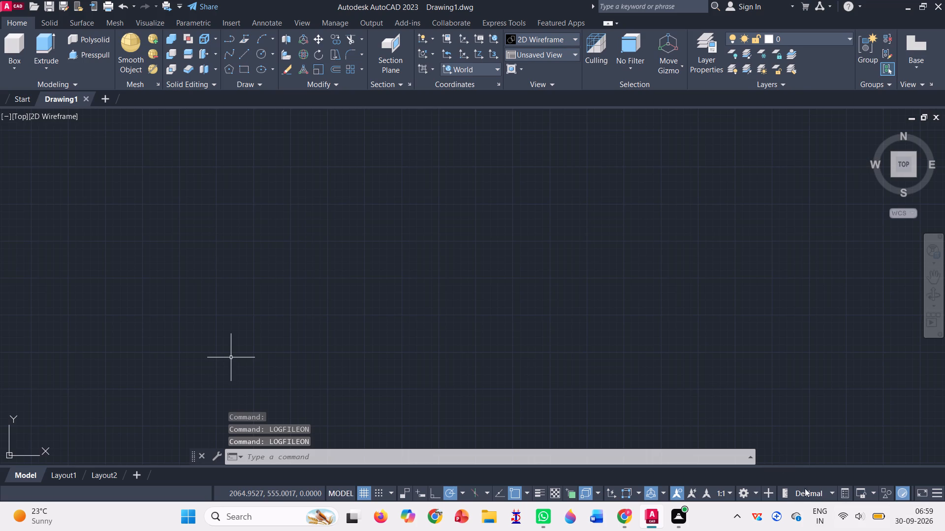
Switch the workspace to Drafting & Annotation.
click(755, 491)
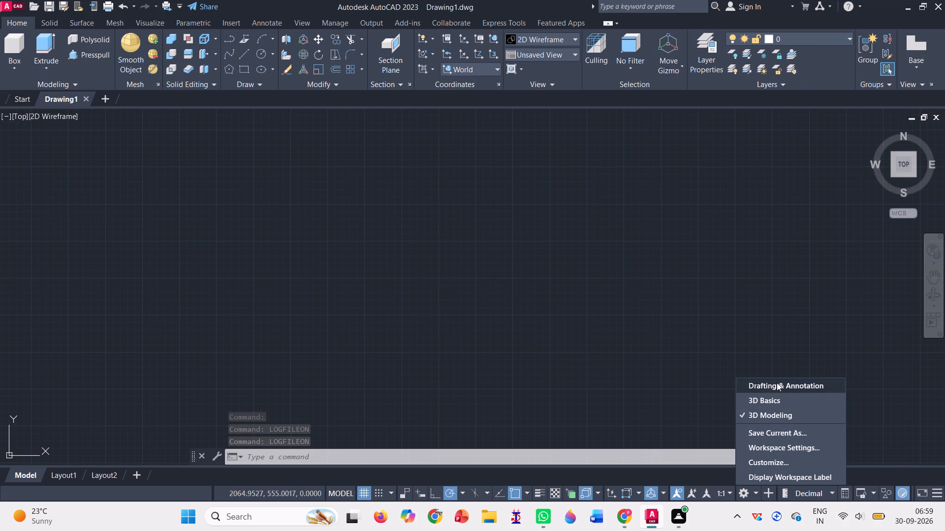
click(777, 383)
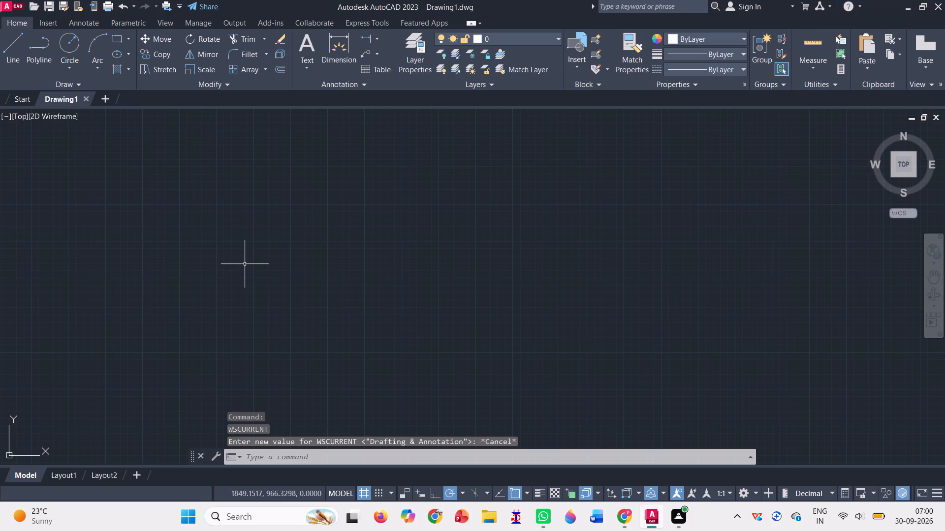
key(Escape)
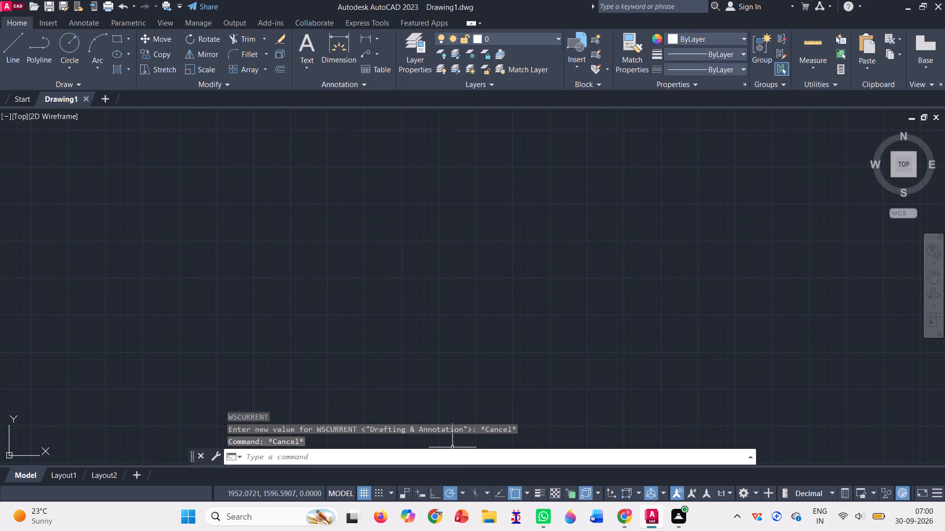
Turn on Ortho mode.
click(436, 491)
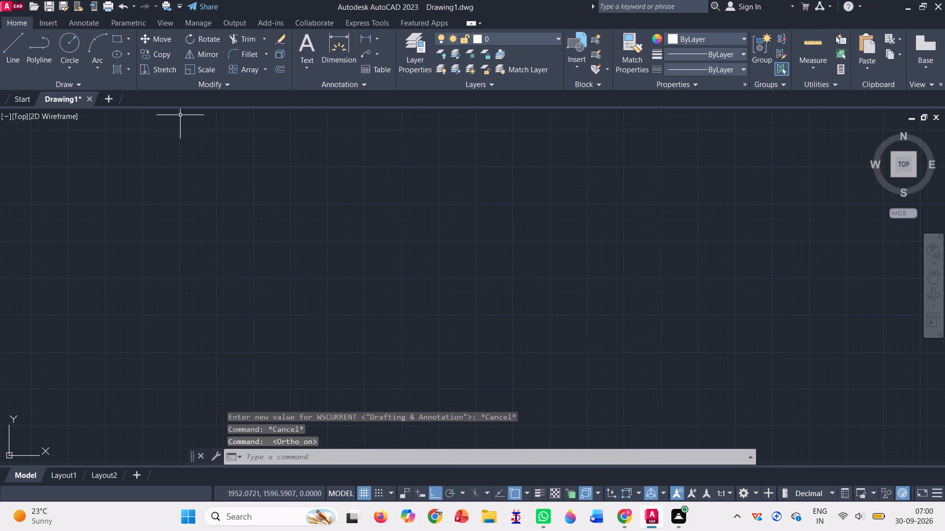
Draw a closed 300 by 500 upright rectangle from lines, starting with a 100-long bottom segment ending at the lower-right corner.
click(11, 50)
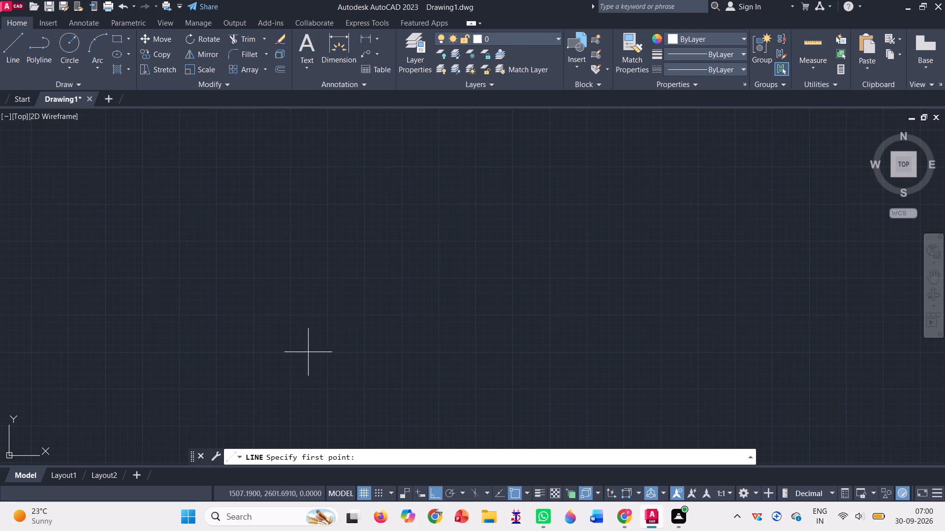
click(288, 365)
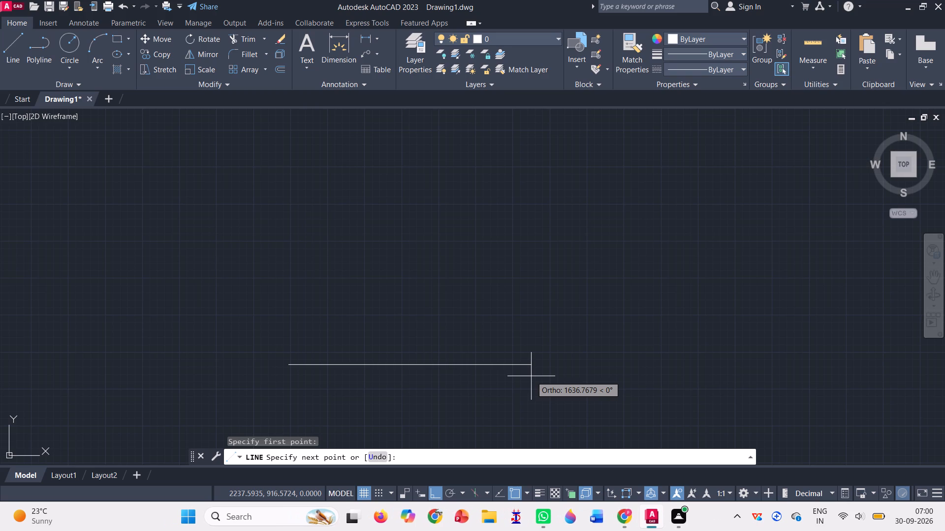
text(100)
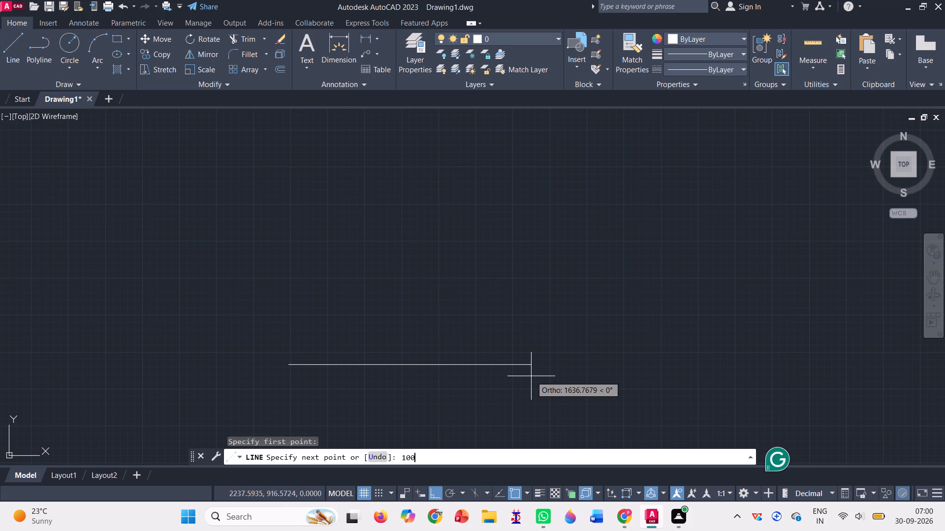
key(Return)
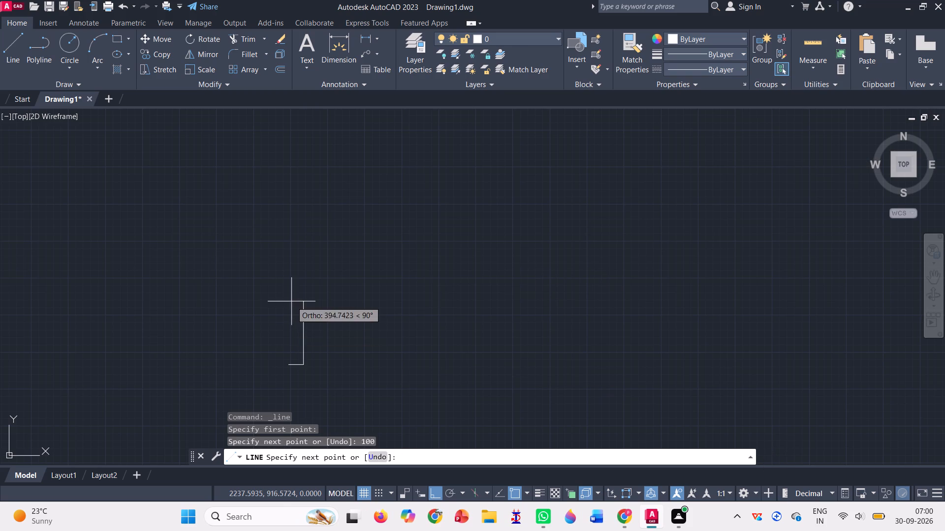
scroll(274, 362, up, 2)
scroll(390, 335, down, 1)
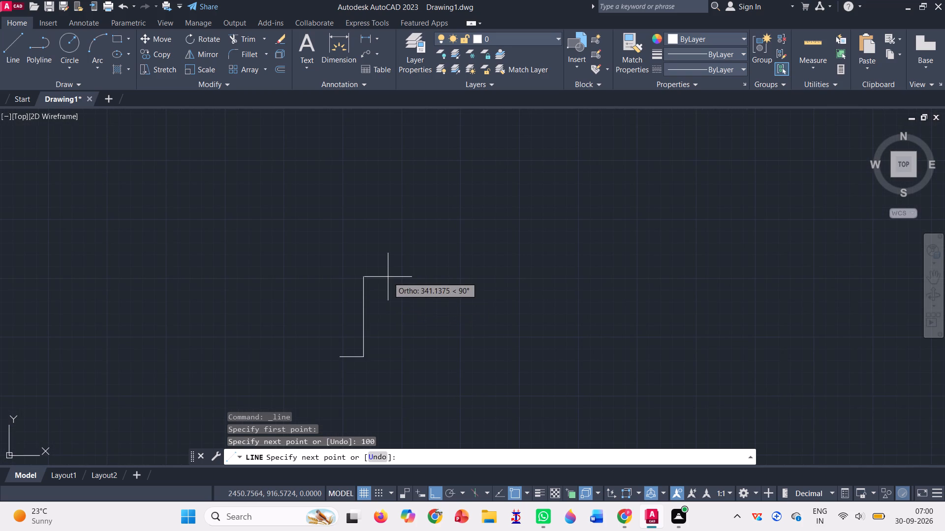
text(500)
key(Return)
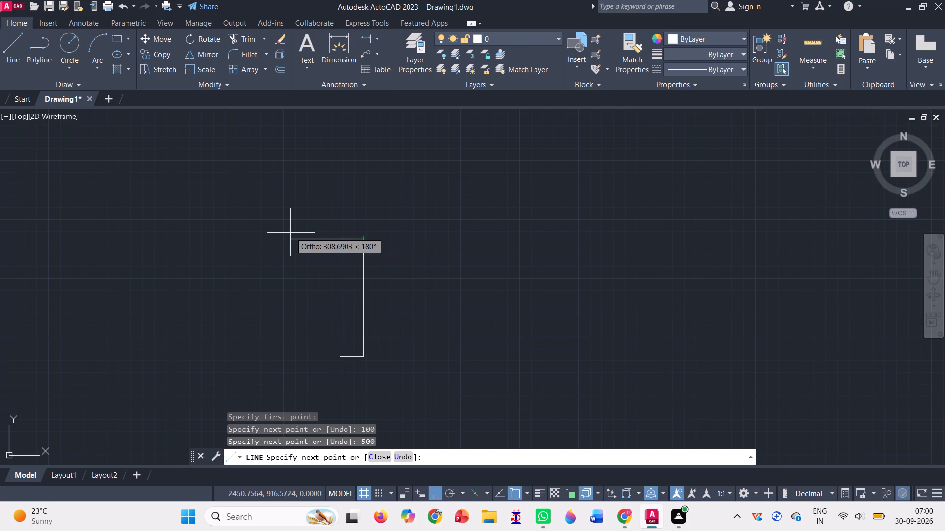
text(300)
key(Return)
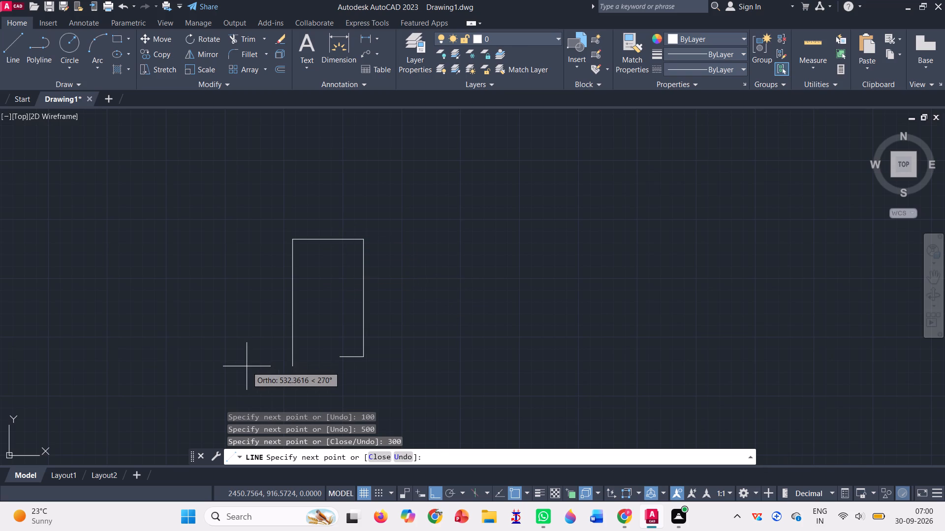
text(500)
key(Return)
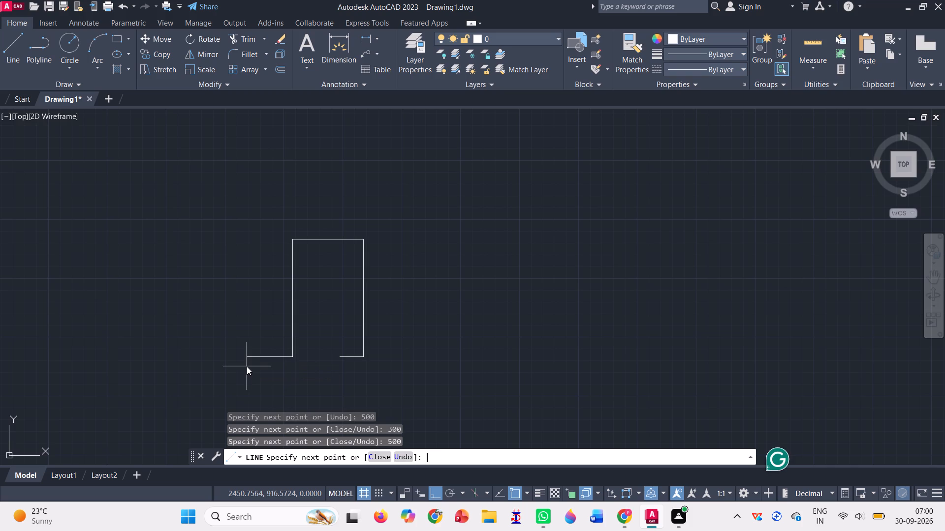
click(342, 355)
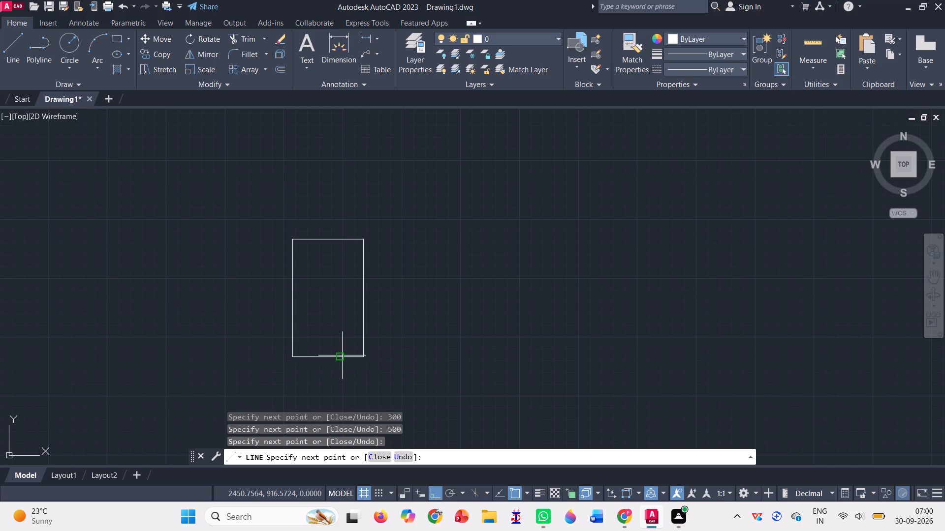
key(Return)
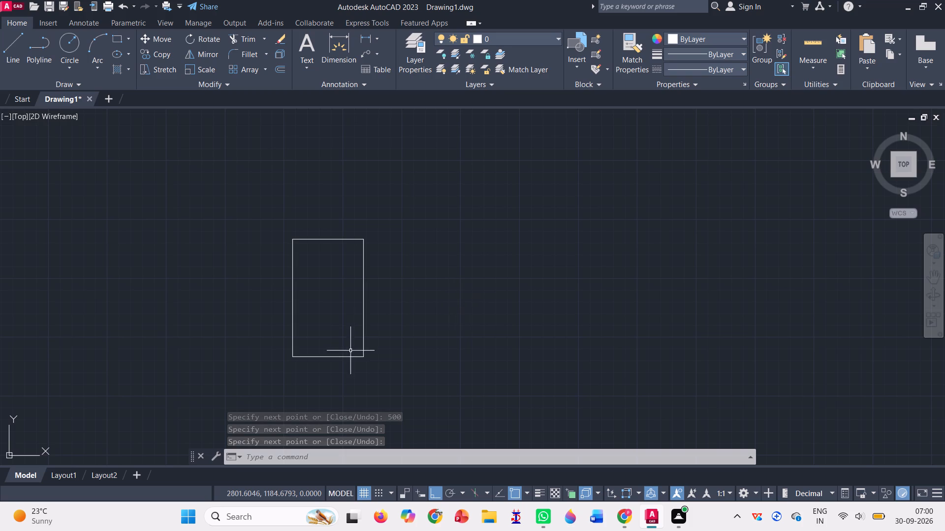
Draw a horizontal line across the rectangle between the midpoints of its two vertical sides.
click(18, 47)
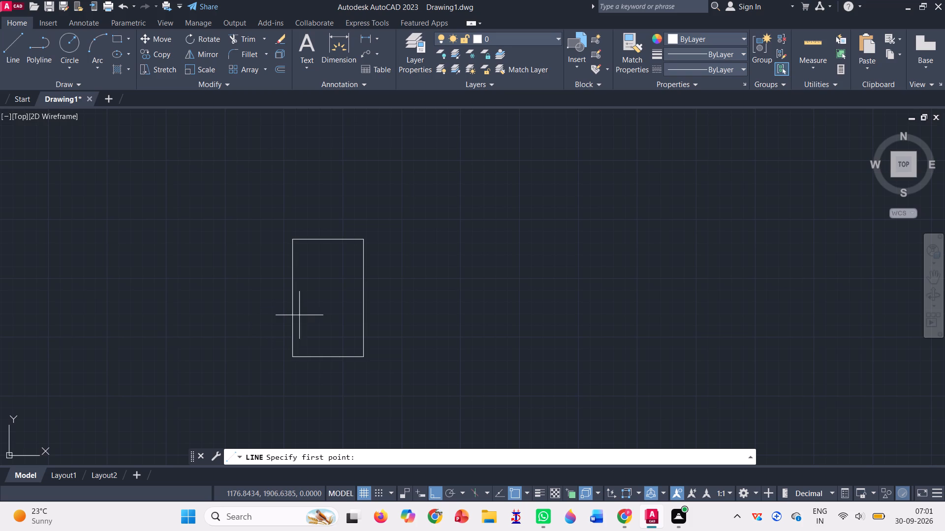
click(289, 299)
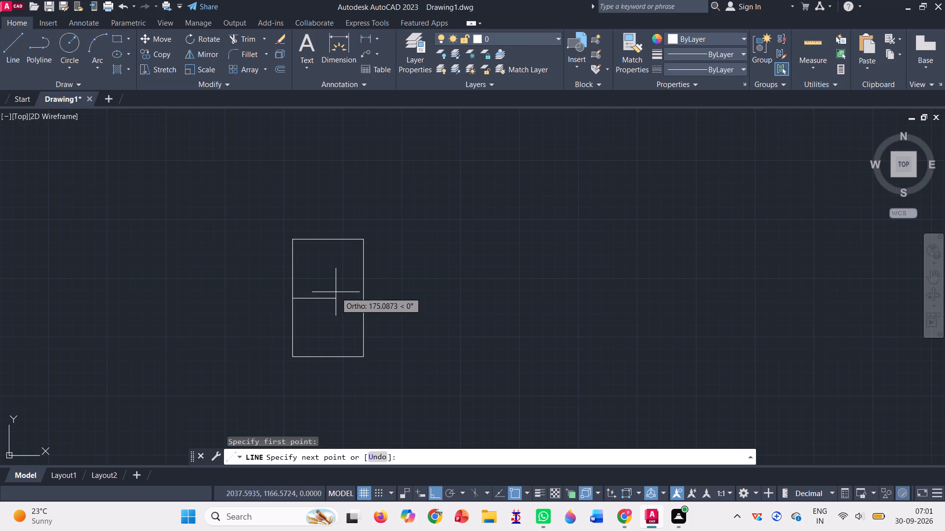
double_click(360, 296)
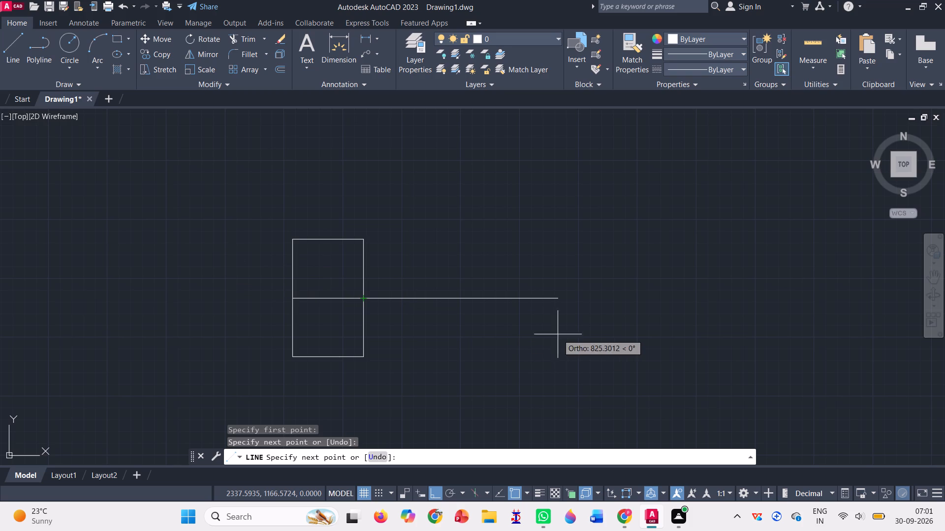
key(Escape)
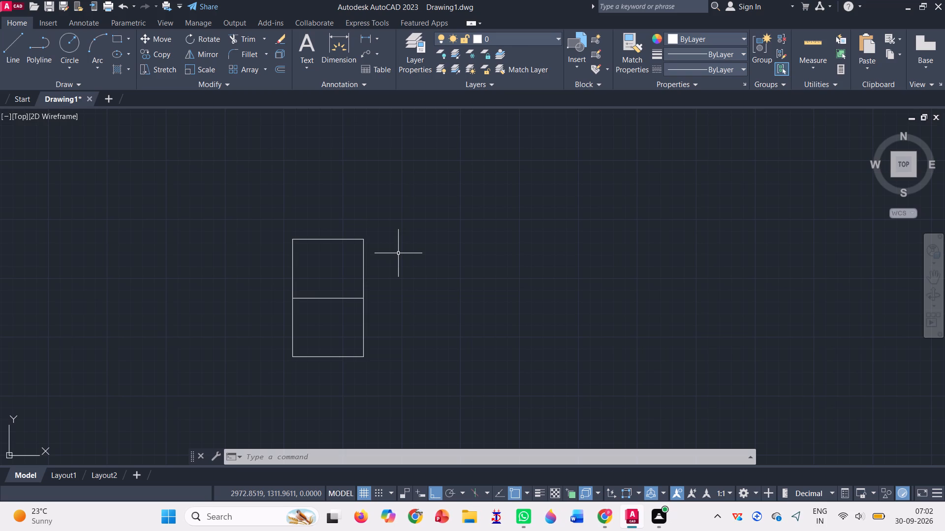
Delete the rectangle's top edge, both vertical sides, the middle line and the longer bottom segment.
click(325, 240)
click(327, 299)
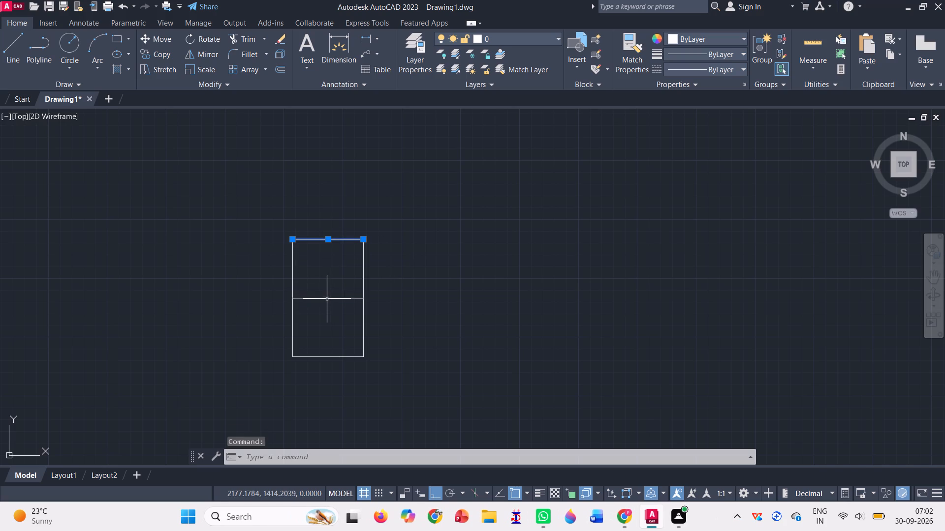
click(332, 357)
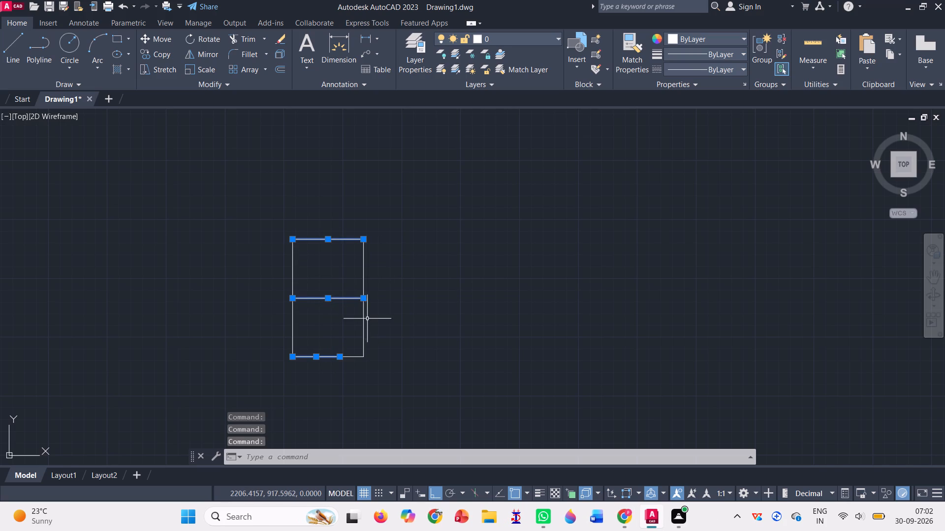
click(364, 320)
click(290, 335)
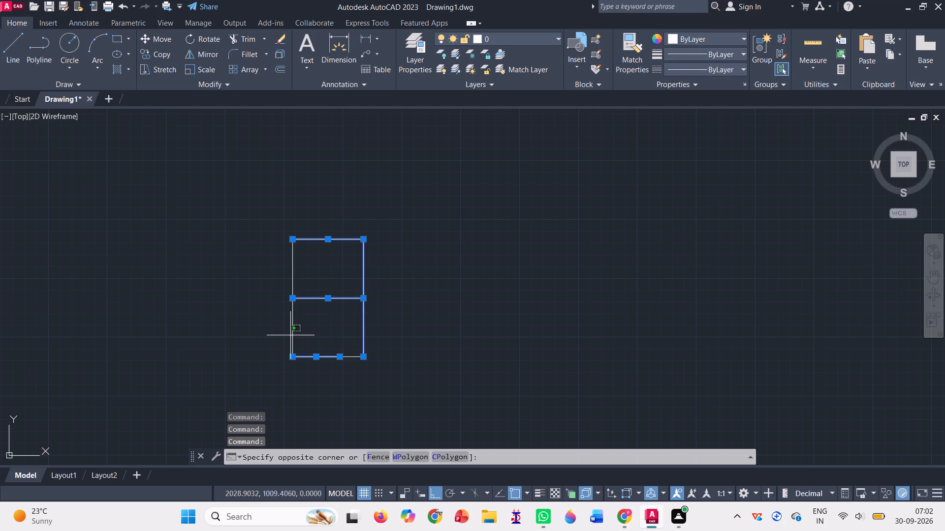
click(295, 313)
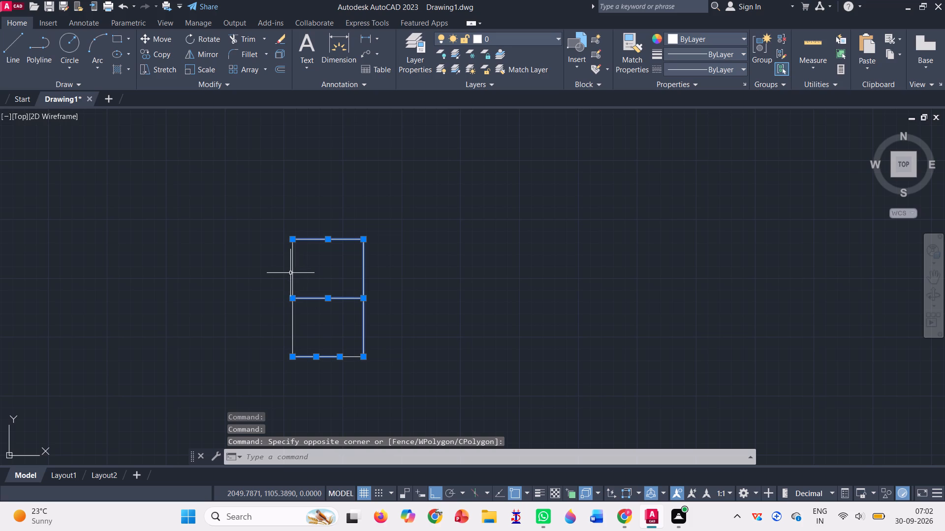
click(292, 273)
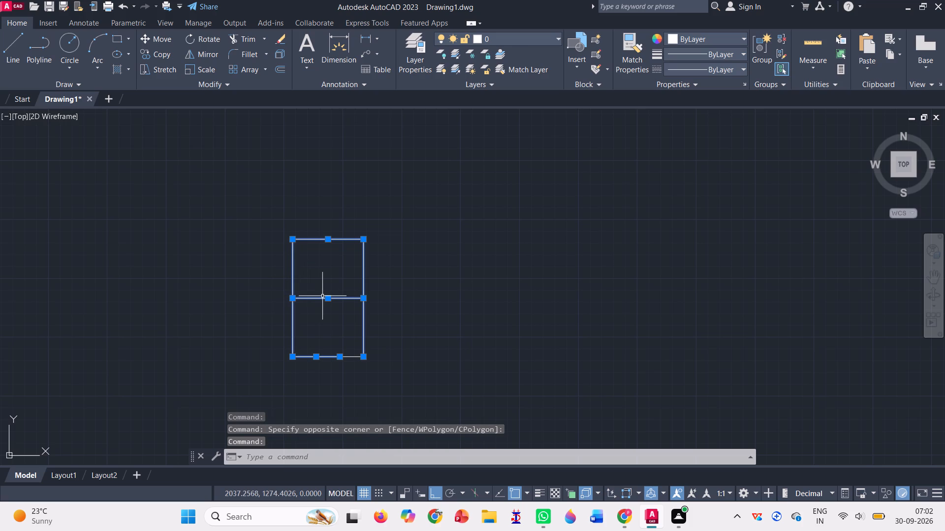
key(Delete)
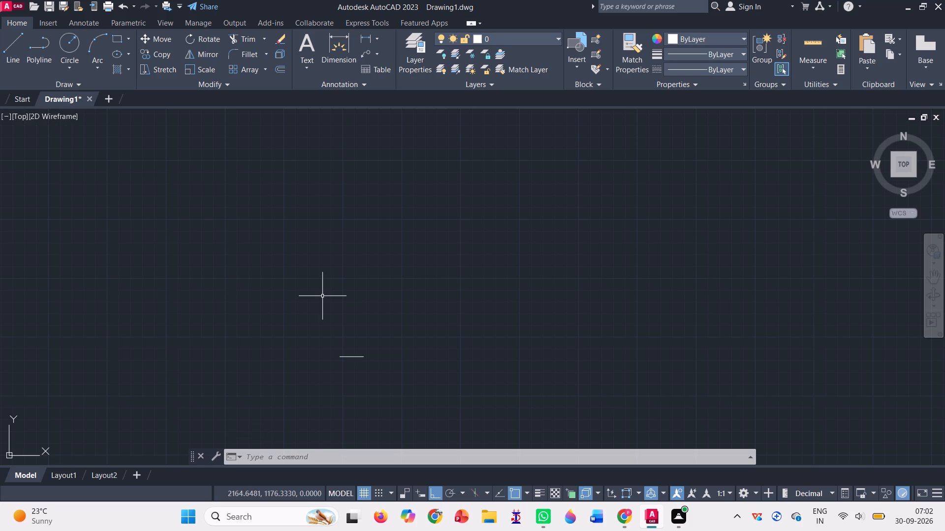
Set the drawing's length units to Architectural and the insertion scale to Feet.
key(u)
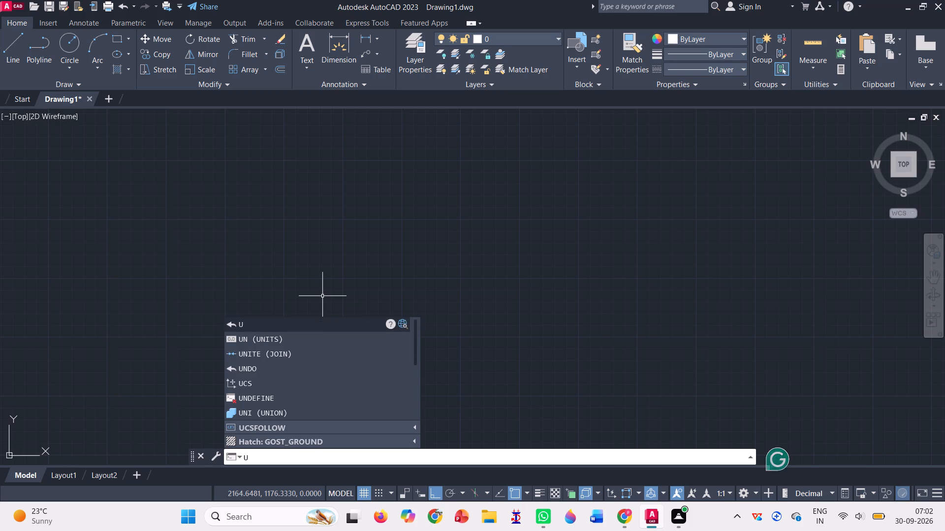
key(n)
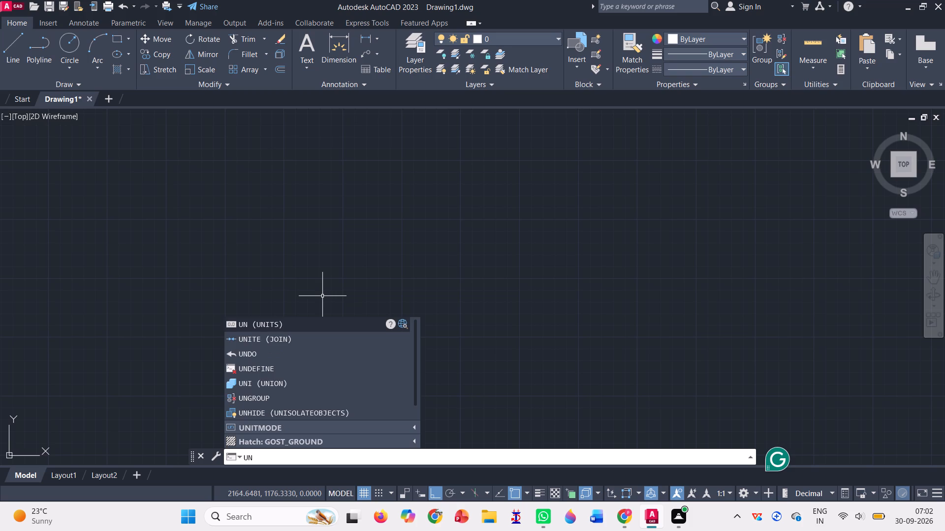
key(Return)
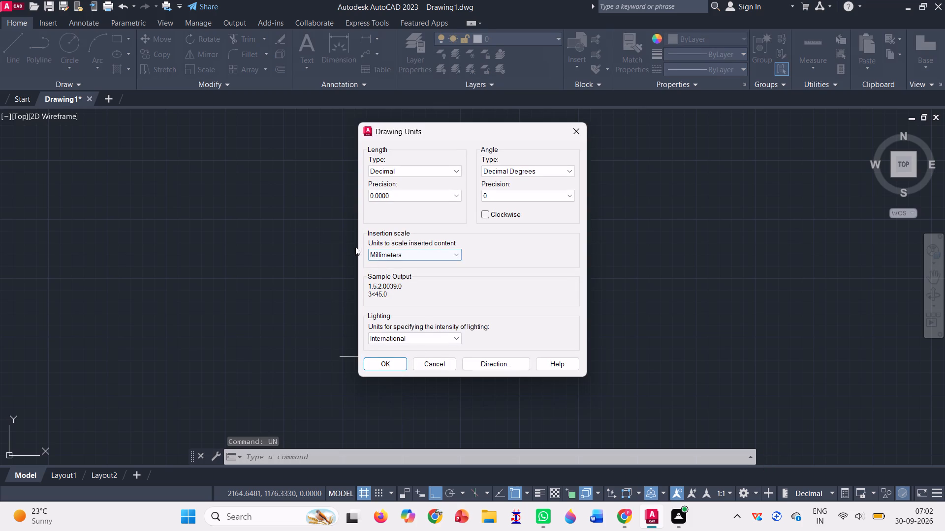
click(456, 173)
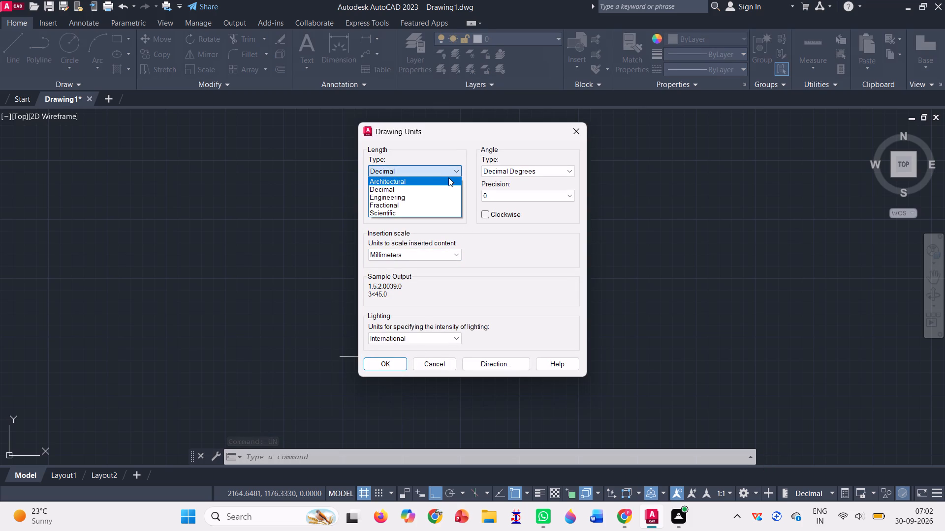
click(448, 177)
click(436, 257)
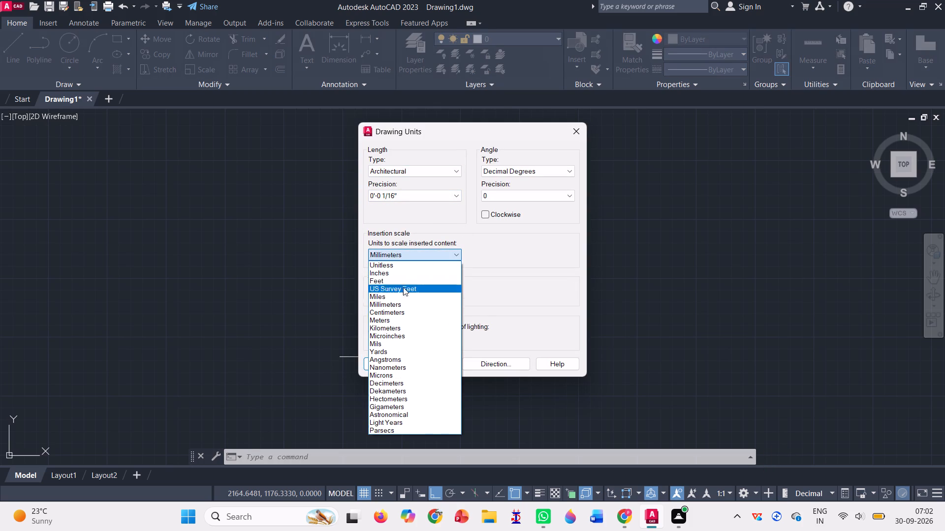
click(407, 279)
click(391, 359)
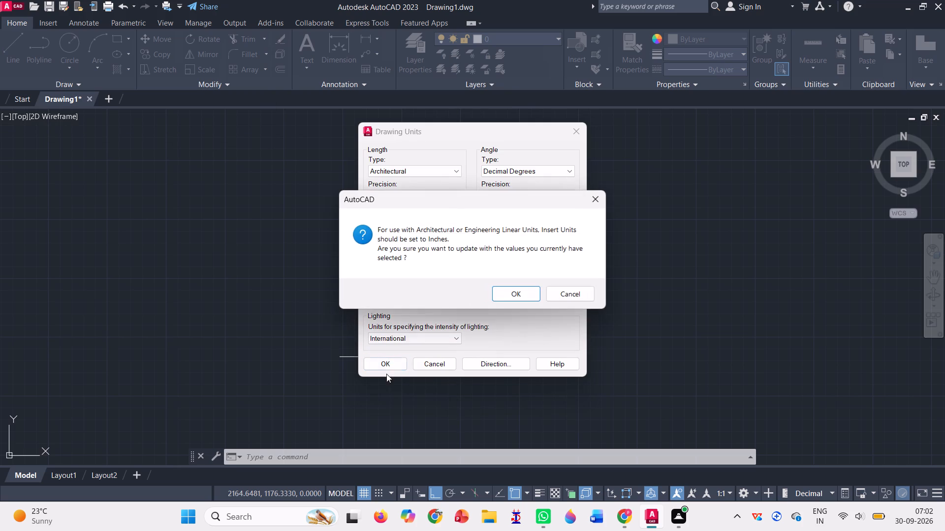
click(521, 296)
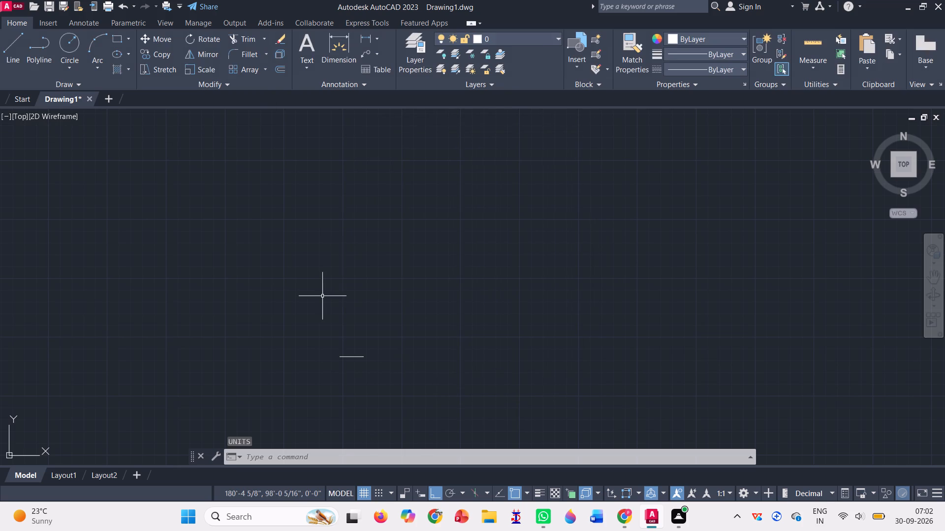
Modify the Standard dimension style so its primary linear units use the Architectural format.
text(di)
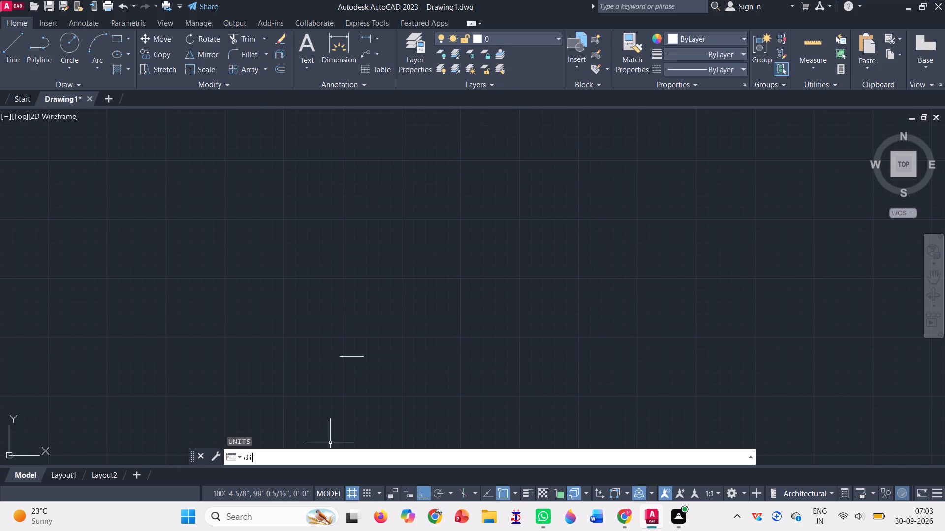
key(a)
key(BackSpace)
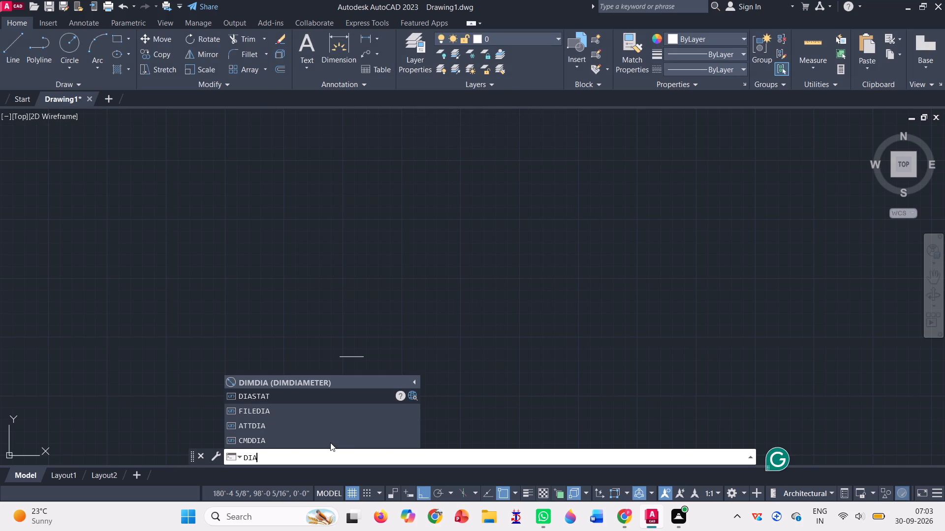
key(m)
key(BackSpace)
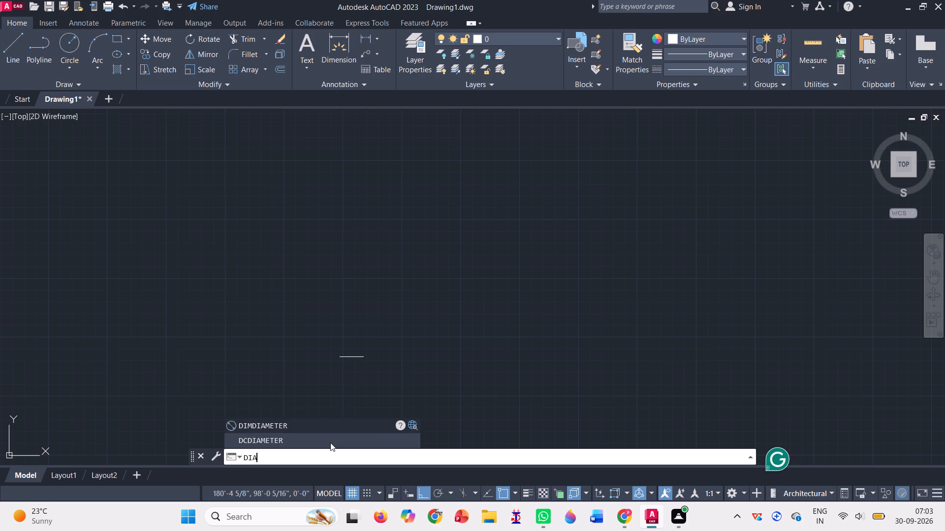
key(BackSpace)
key(m)
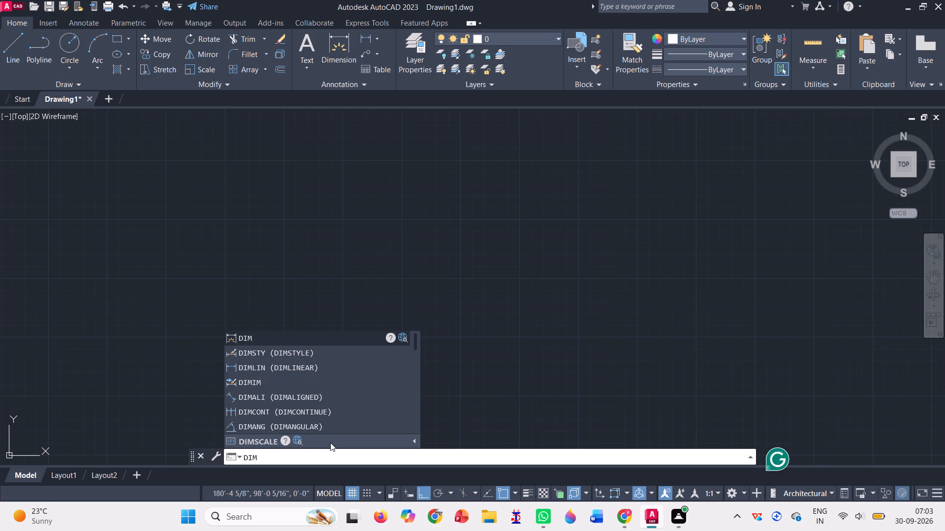
click(286, 349)
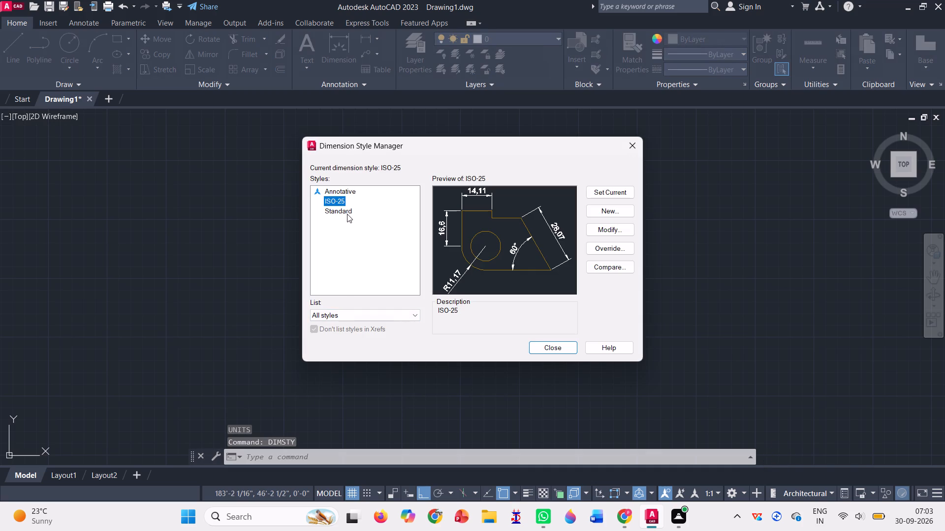
click(347, 214)
click(623, 226)
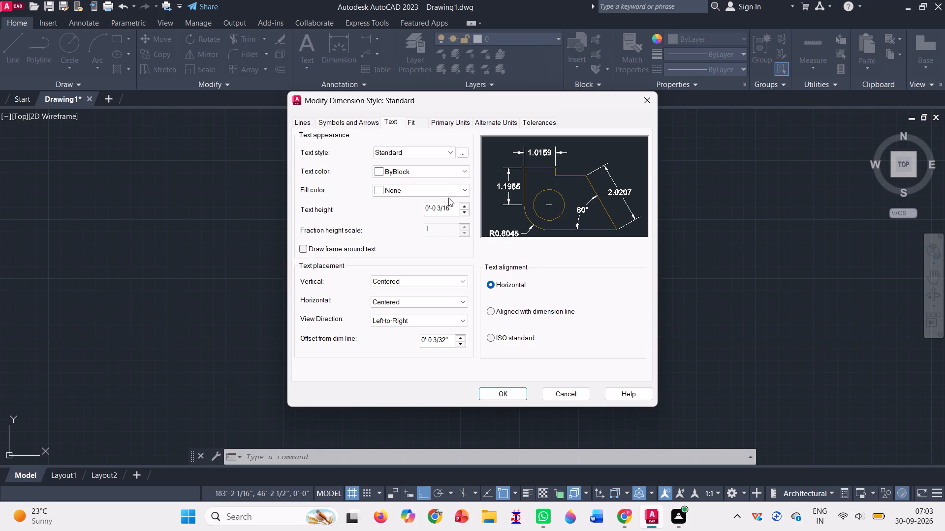
click(446, 122)
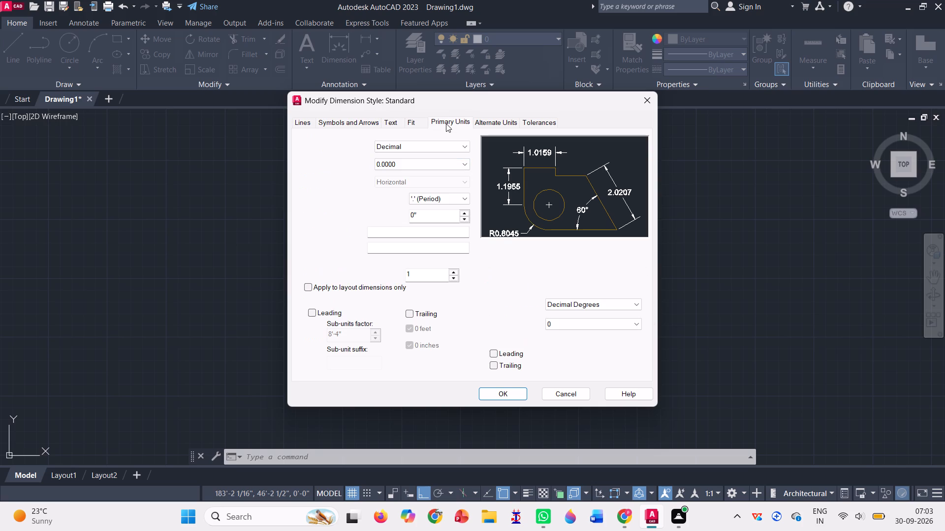
click(465, 146)
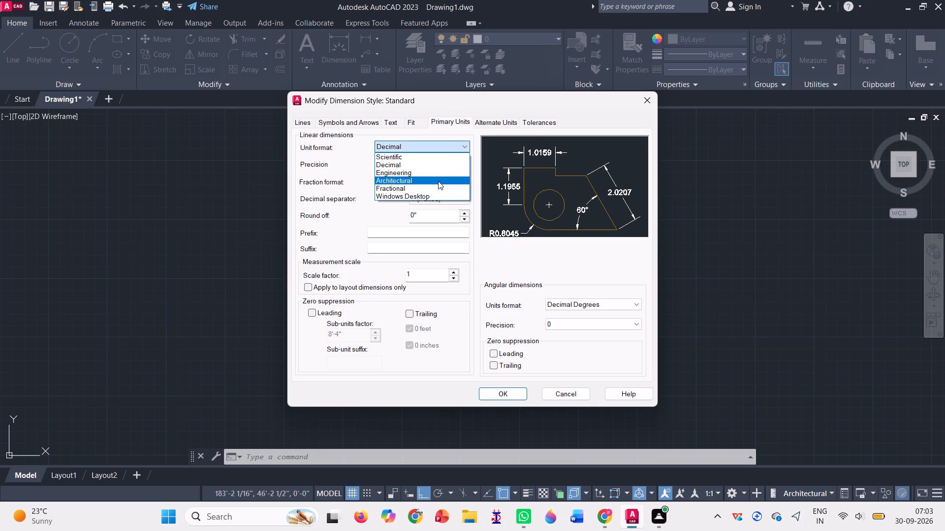
click(438, 181)
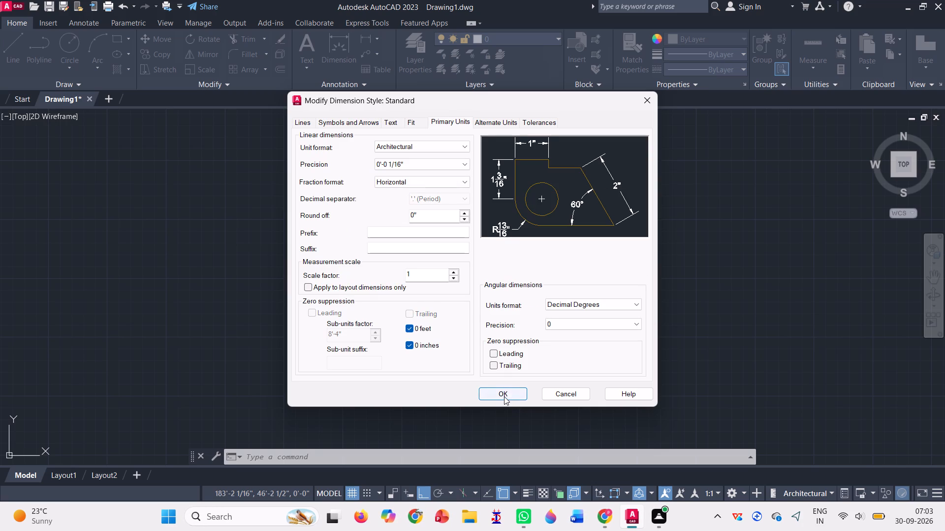
click(505, 396)
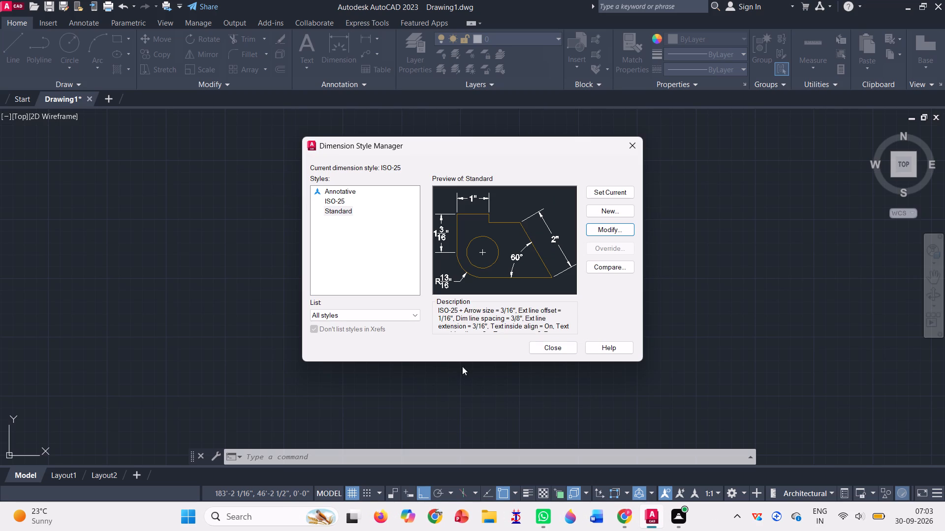
Make Standard the current dimension style and close the Dimension Style Manager.
click(611, 189)
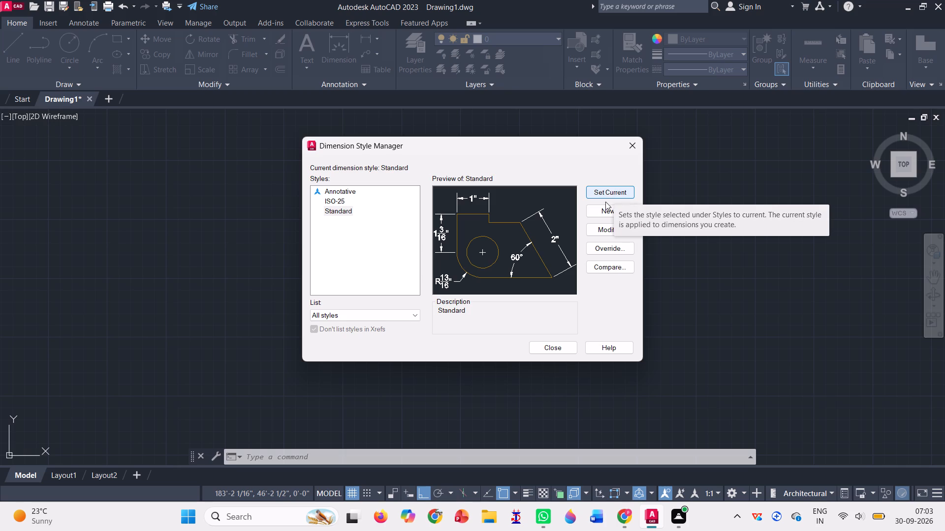
click(611, 195)
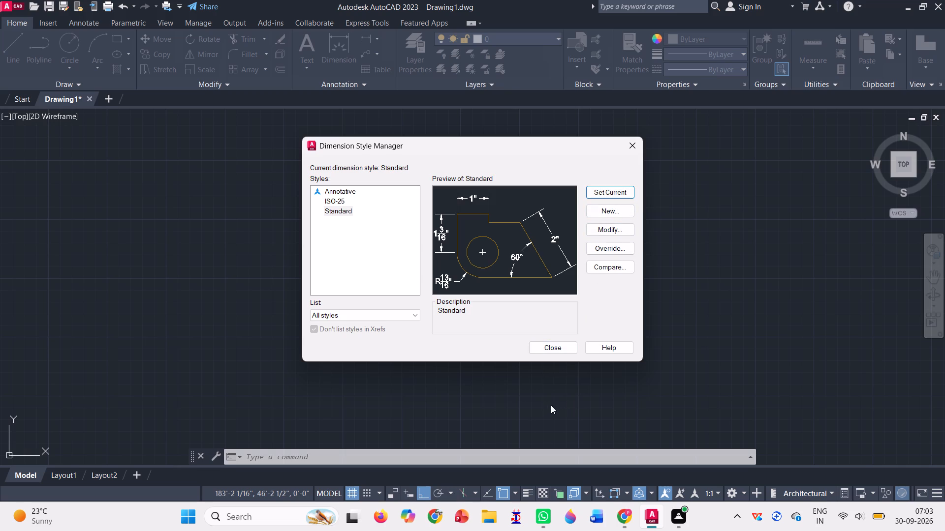
click(562, 346)
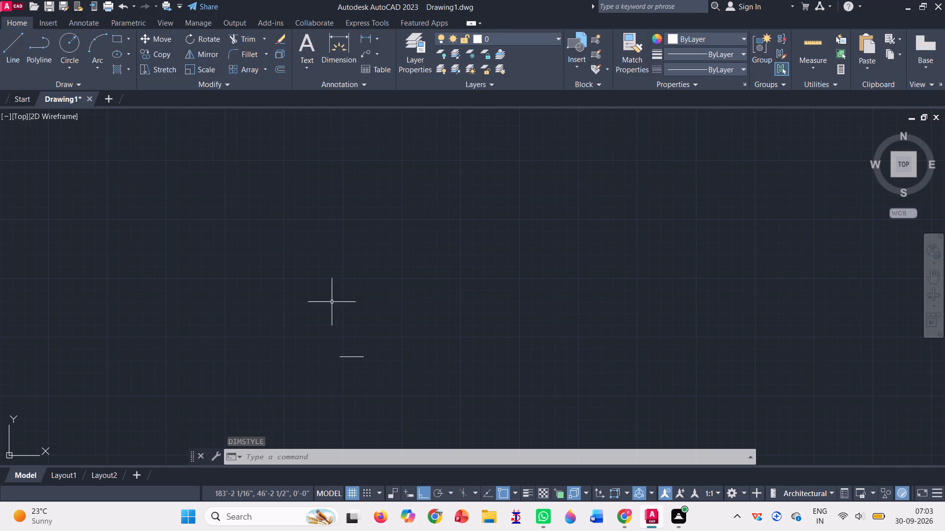
Delete the short horizontal line remaining in the drawing.
click(353, 358)
key(Delete)
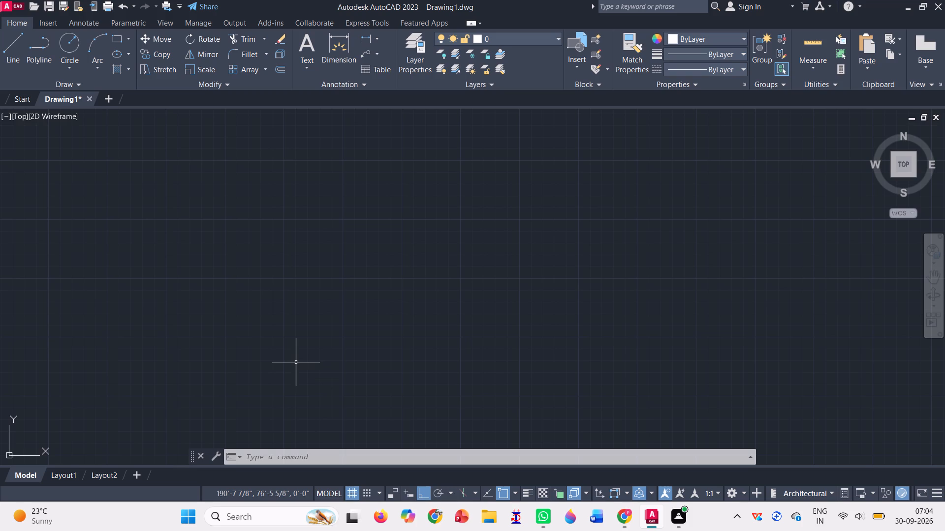
Start a new line from a point in the lower part of the empty drawing area, heading horizontally to the east.
click(12, 48)
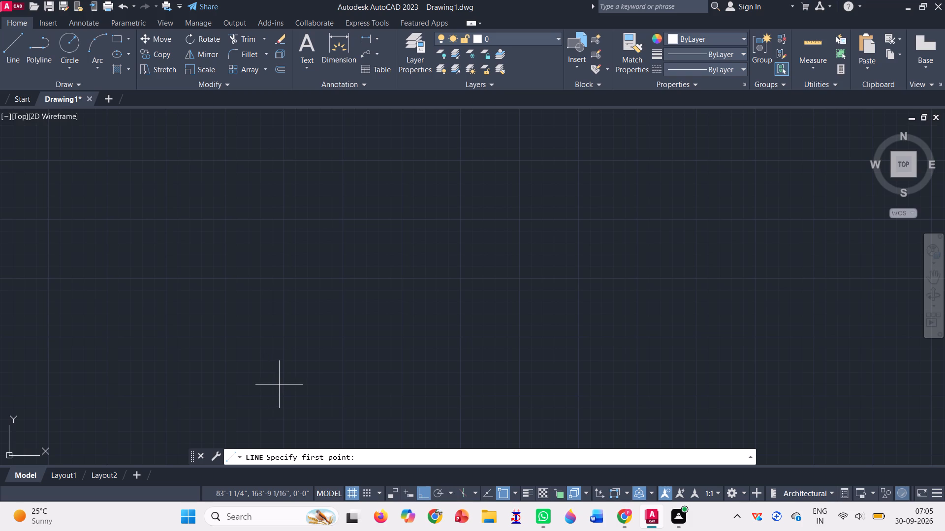
click(266, 393)
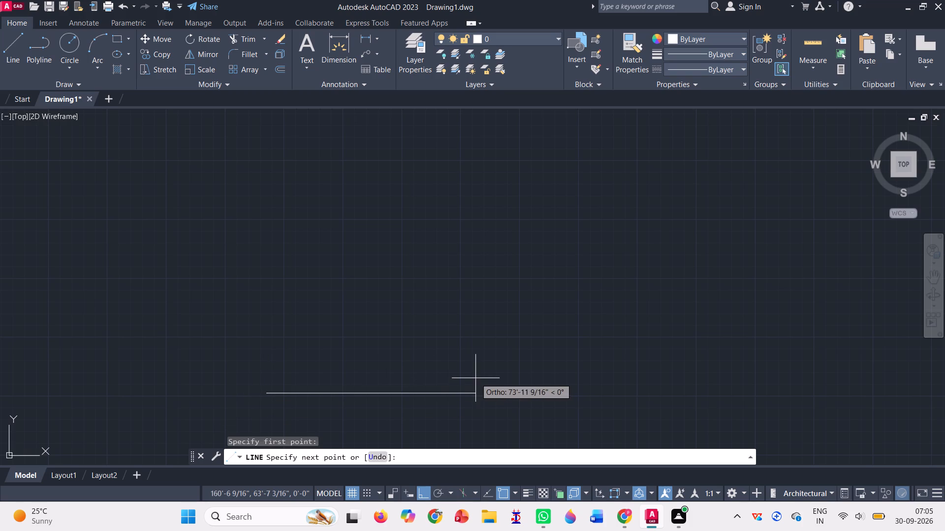
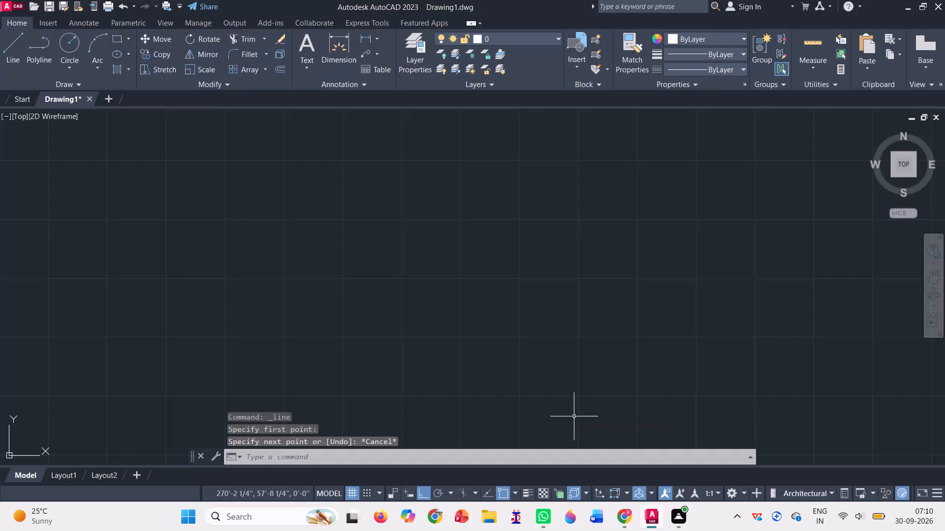
Set the drawing units to the Decimal length type with Millimeters as the insertion scale.
text(un)
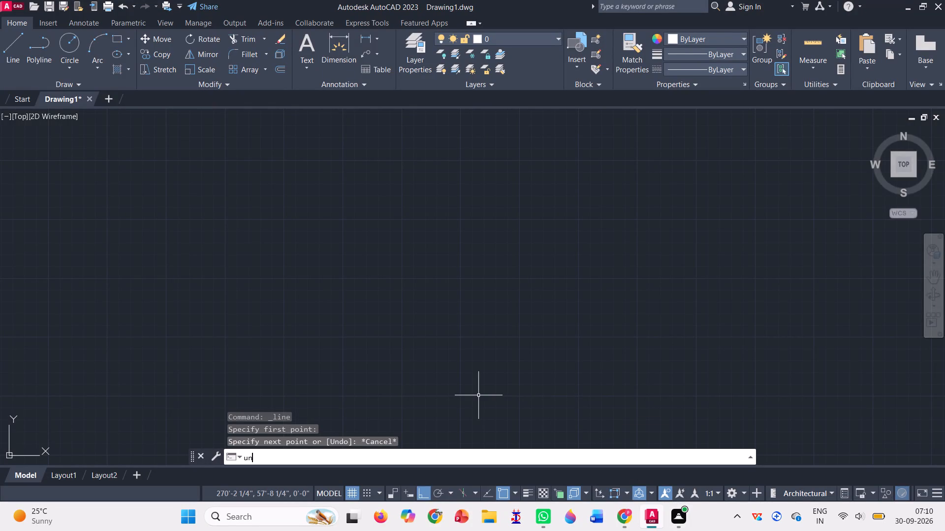
key(Return)
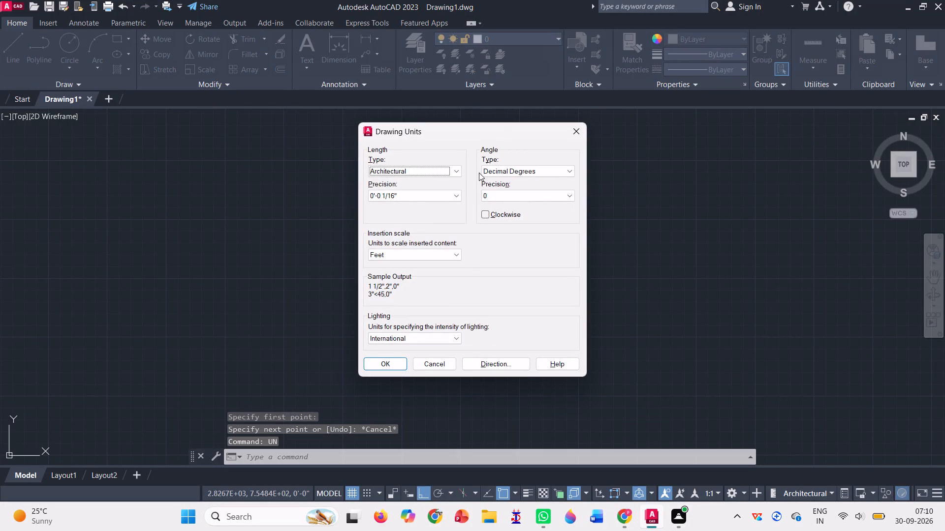
click(461, 170)
click(429, 189)
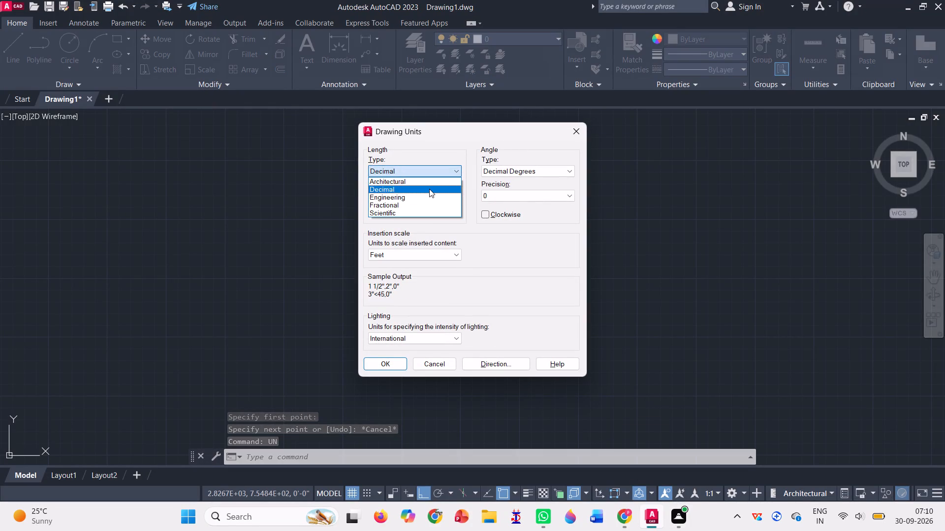
click(451, 247)
click(449, 260)
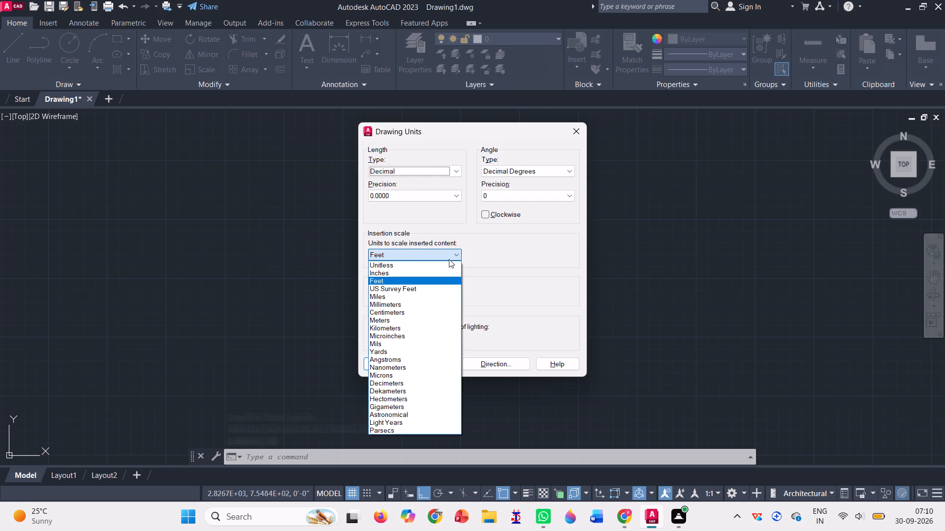
click(420, 305)
click(394, 366)
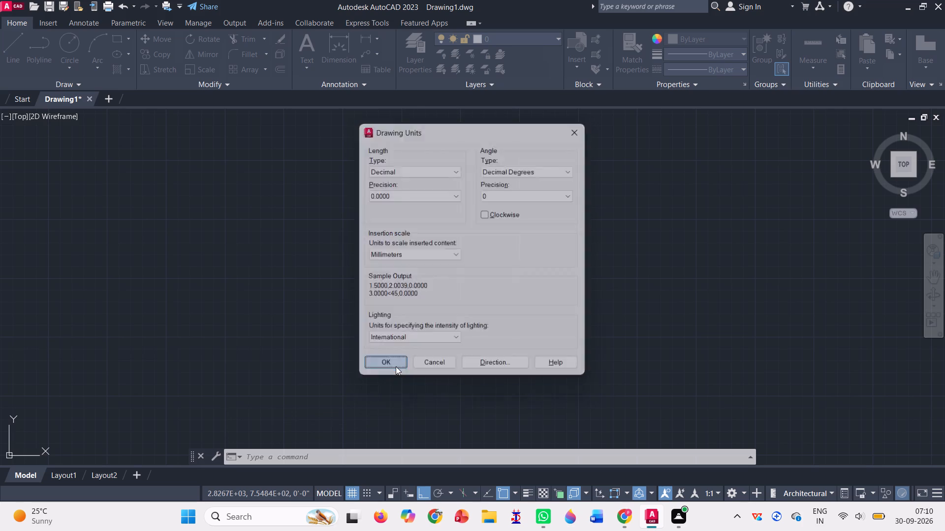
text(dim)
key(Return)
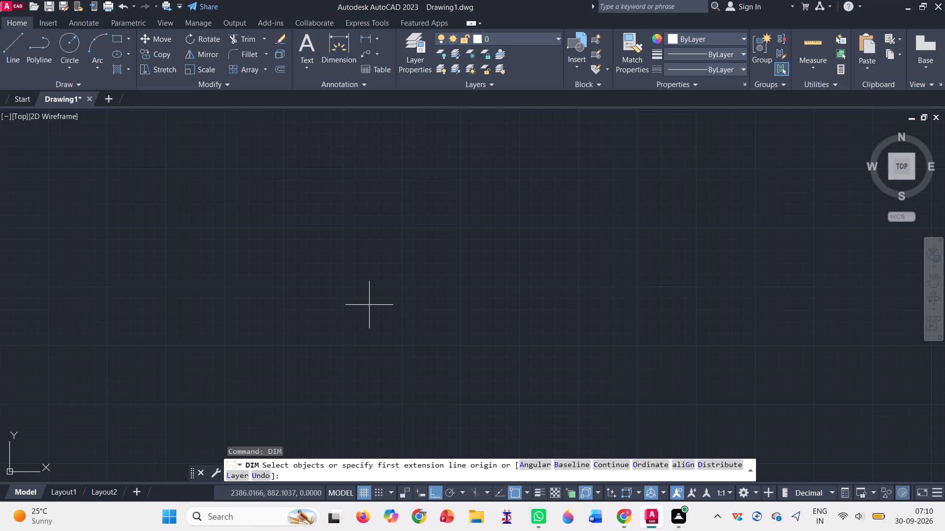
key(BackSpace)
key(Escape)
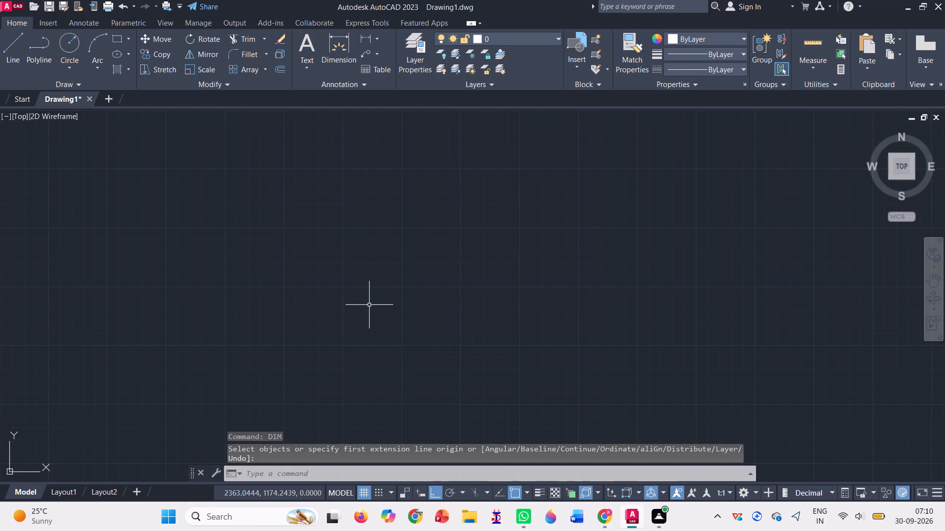
Modify the Standard dimension style so its primary linear units use the Decimal format.
text(dim)
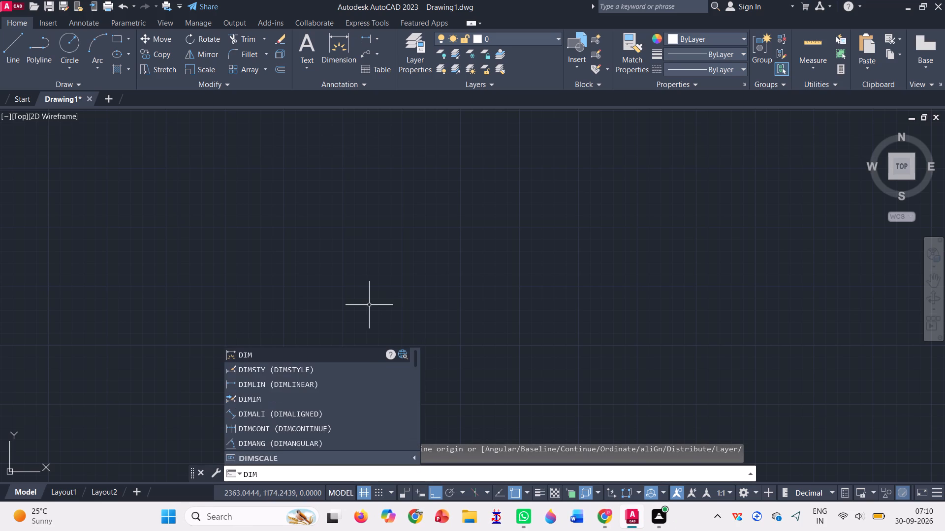
double_click(316, 372)
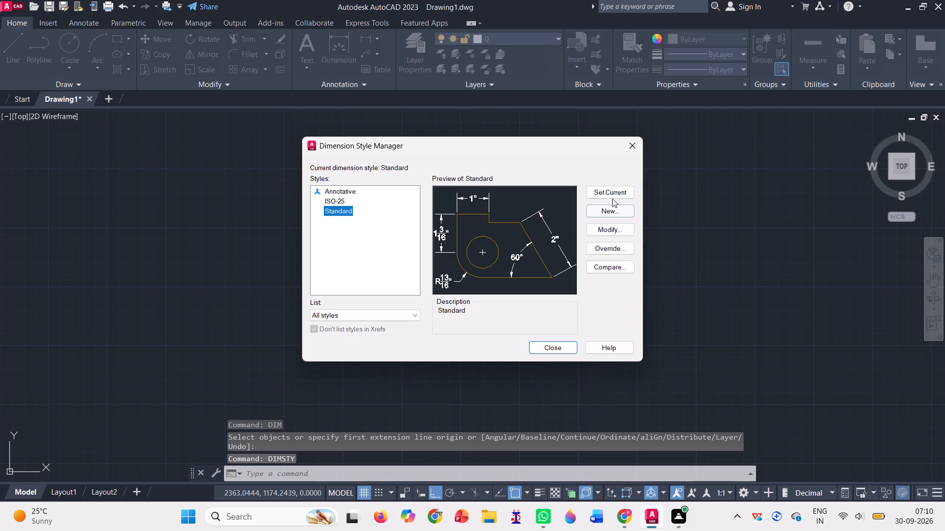
click(609, 232)
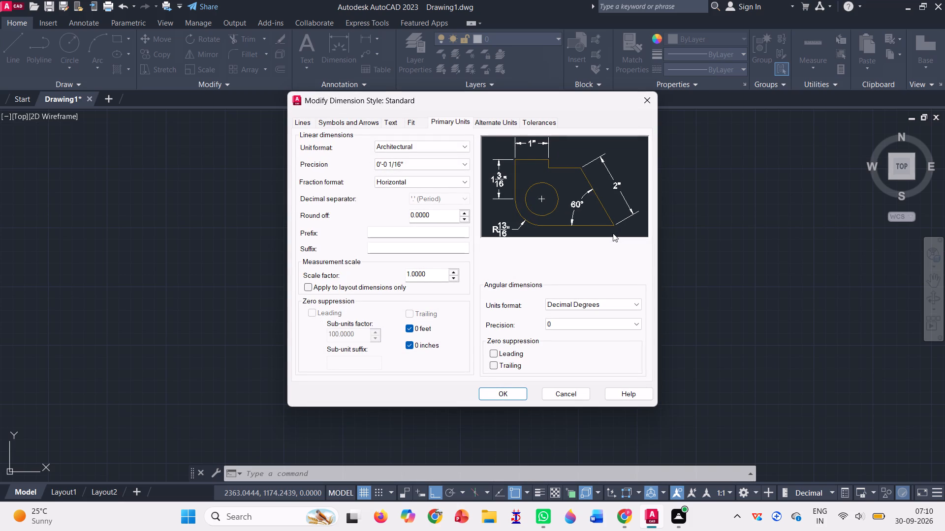
click(464, 145)
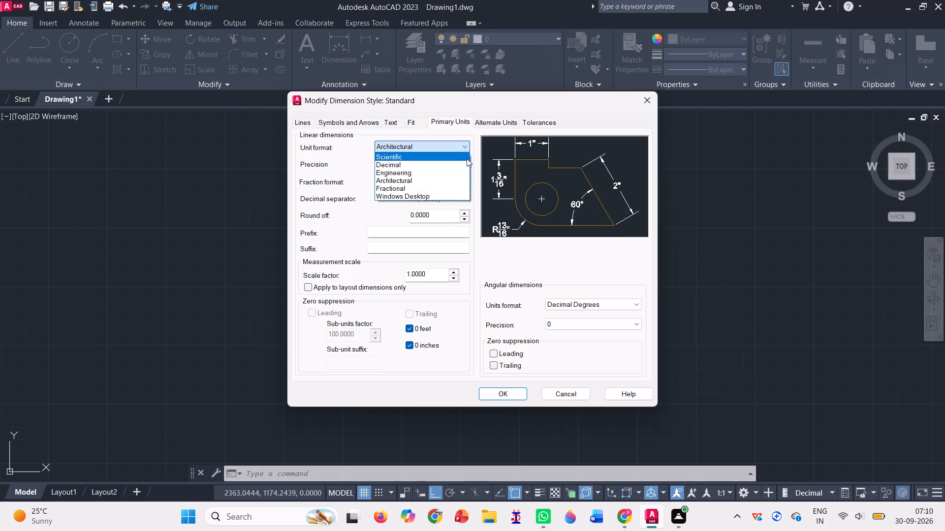
click(459, 163)
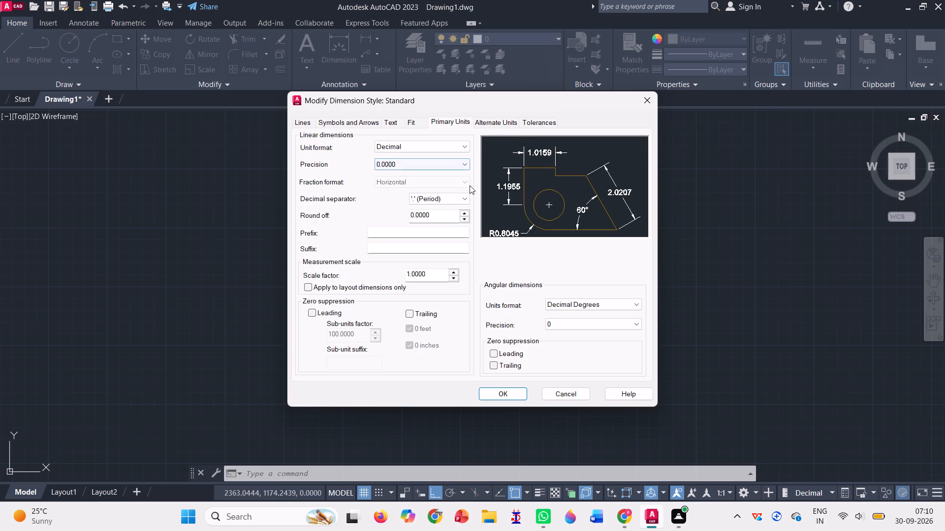
click(521, 394)
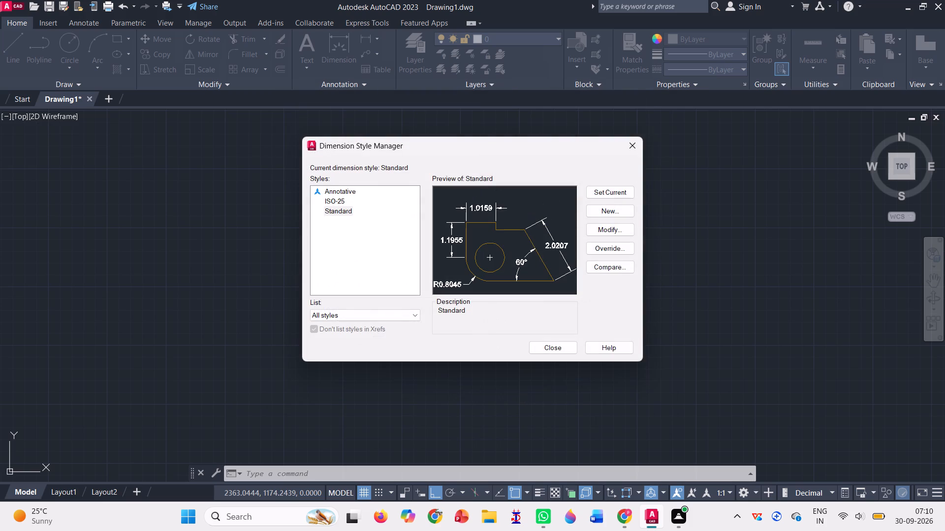
Make Standard the current dimension style and close the Dimension Style Manager.
click(609, 190)
click(609, 190)
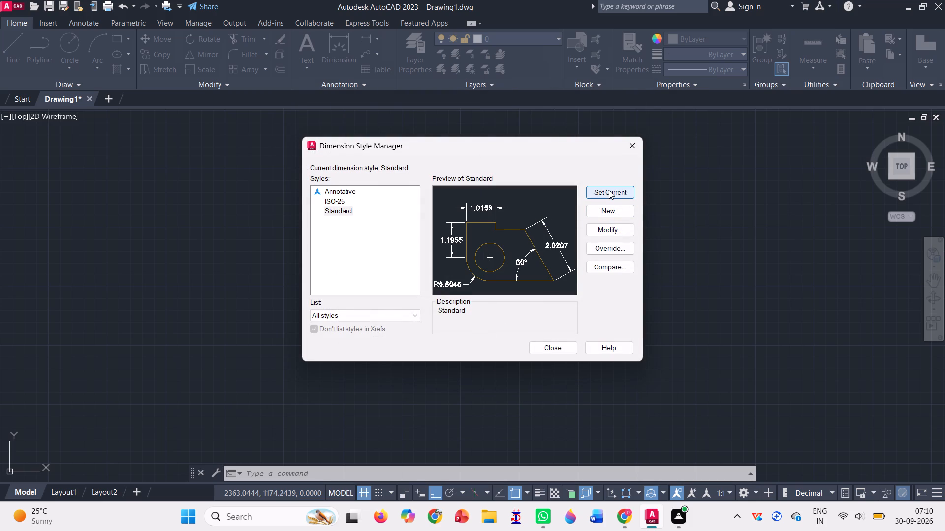
click(551, 349)
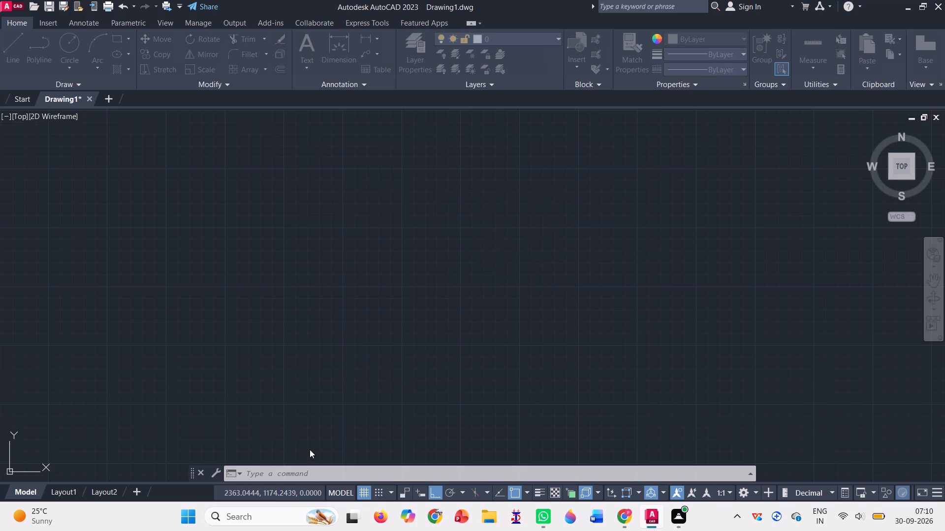
Review the earlier entries in the command history, then return to the empty drawing area.
click(750, 471)
scroll(491, 324, up, 11)
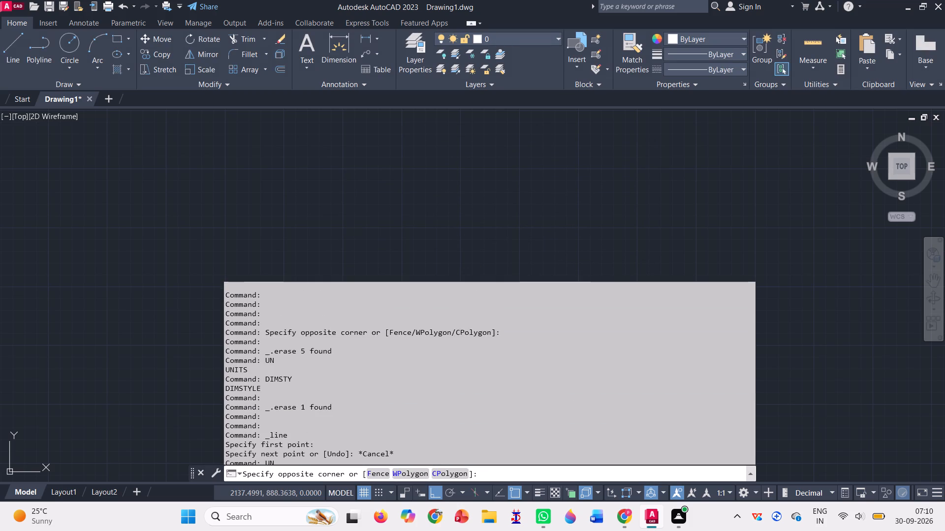
scroll(491, 324, up, 18)
scroll(491, 324, up, 10)
scroll(491, 324, up, 19)
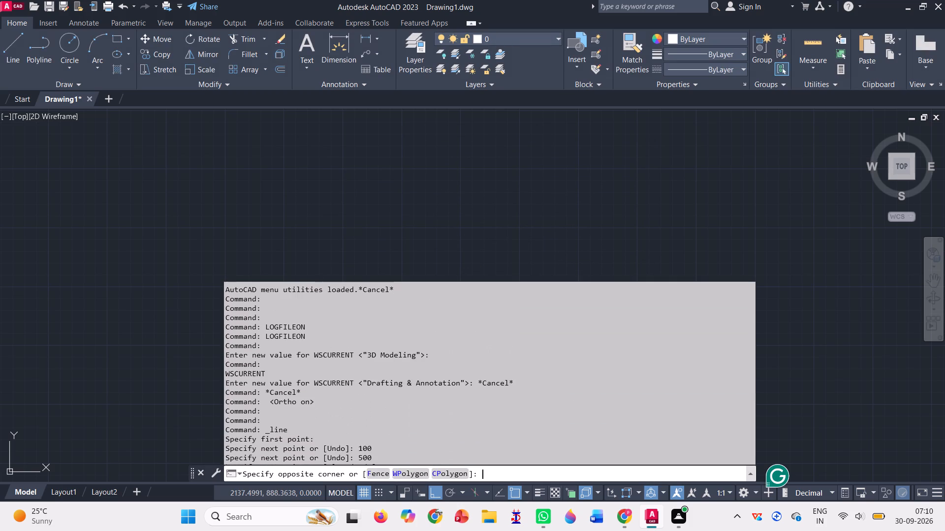
scroll(491, 324, up, 6)
click(479, 200)
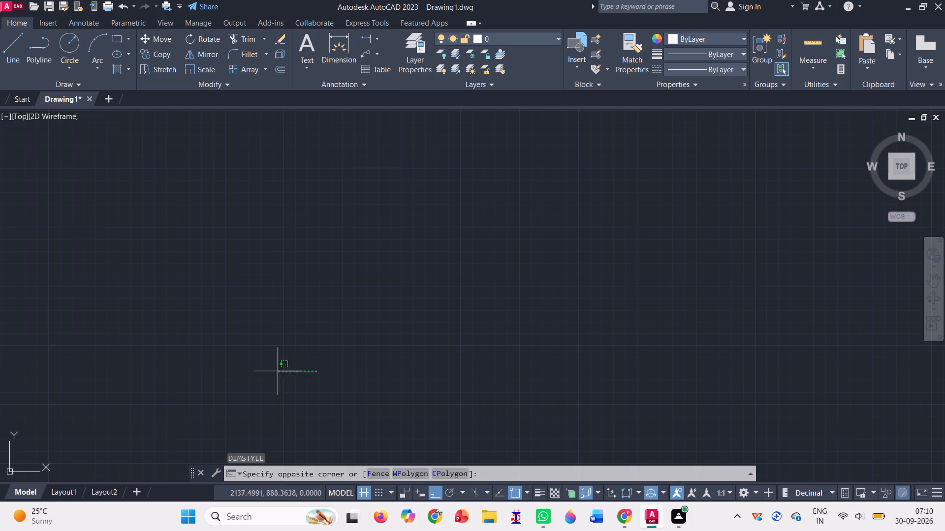
click(252, 343)
Draw a horizontal line 8500 mm long, heading east from a point in the lower part of the drawing area.
key(l)
key(Return)
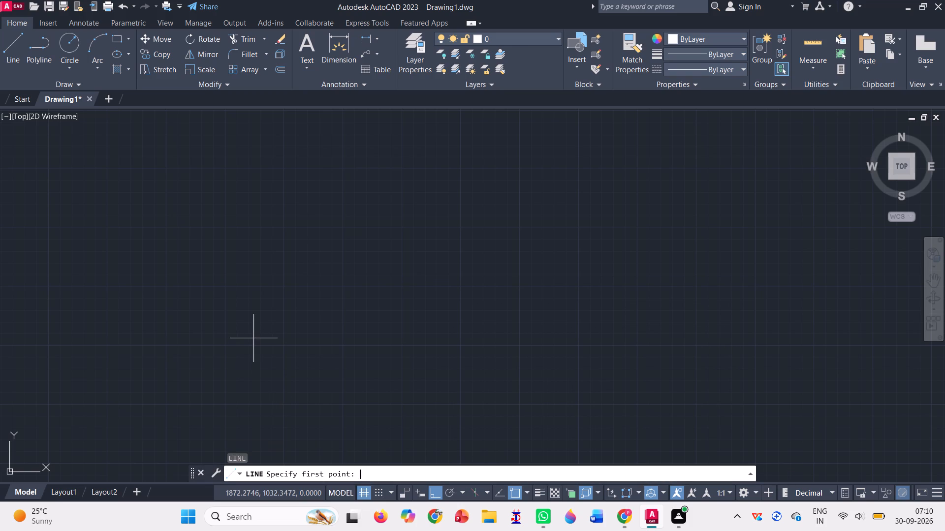
click(229, 359)
click(211, 406)
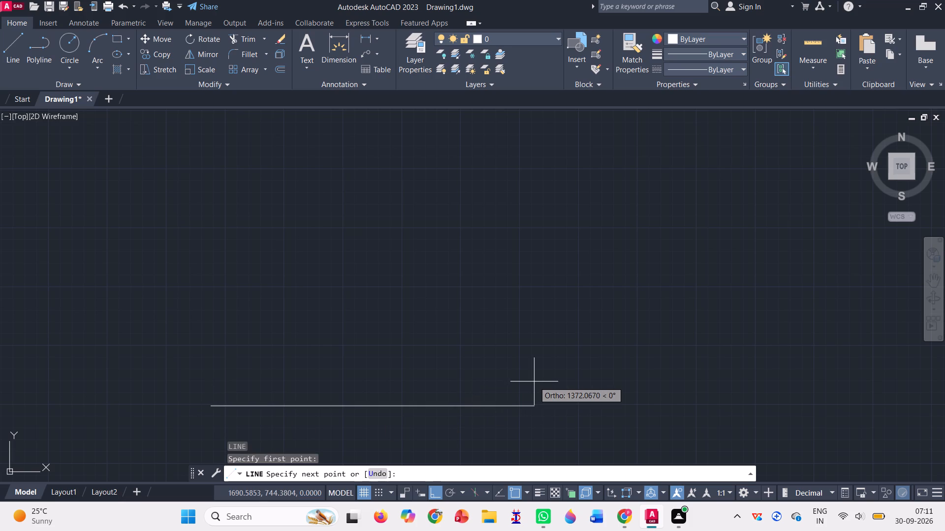
key(5)
key(BackSpace)
text(8500)
key(Return)
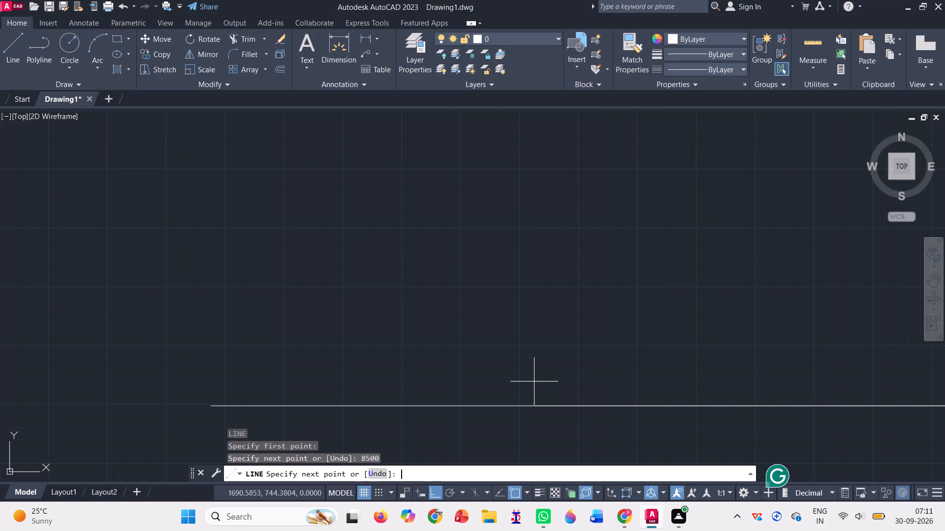
Extend the line with a 6500 mm segment continuing east and finish the line.
scroll(108, 180, down, 3)
scroll(14, 183, down, 2)
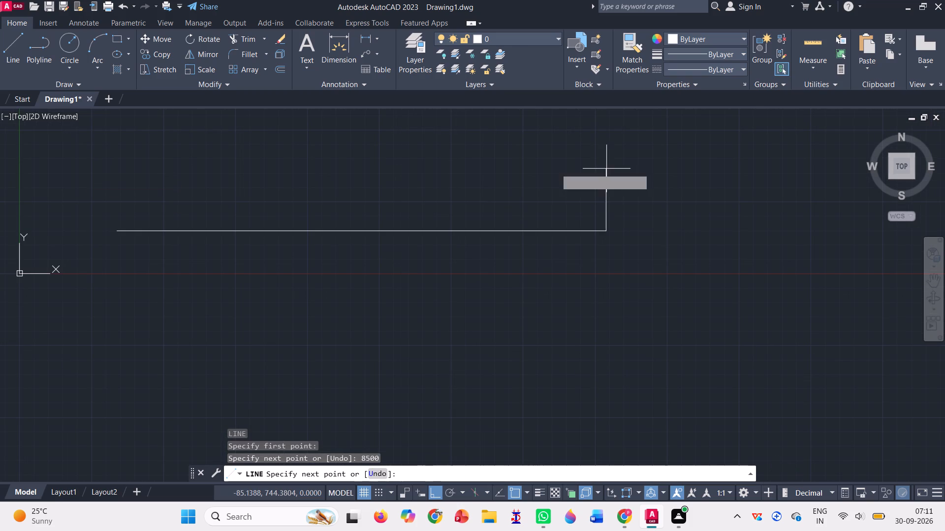
scroll(669, 192, down, 1)
scroll(344, 279, down, 8)
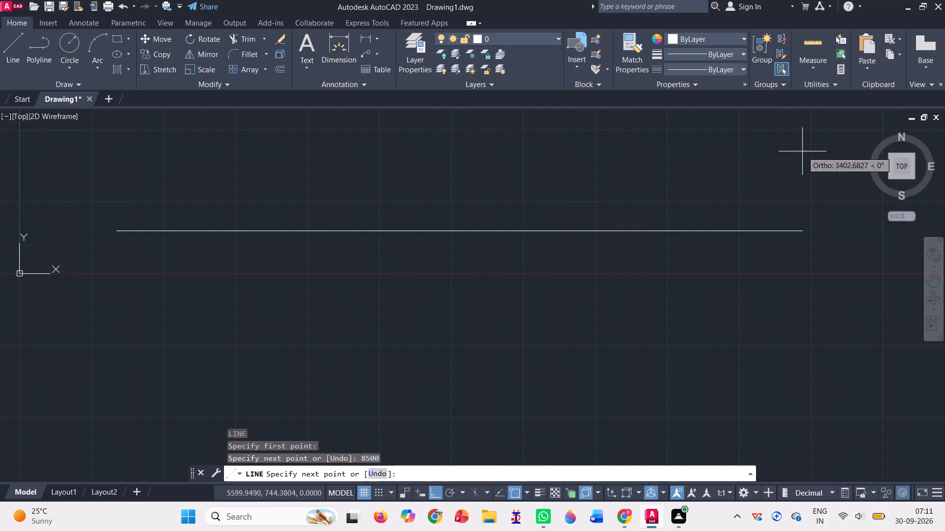
text(6500)
key(Return)
scroll(802, 151, down, 11)
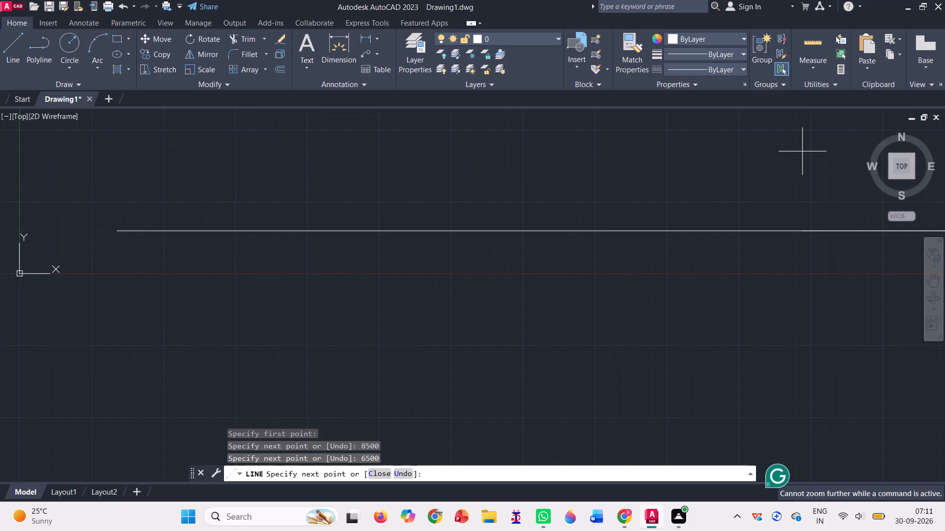
scroll(748, 167, down, 7)
key(Return)
From the east end of the existing line, draw a segment 8500 mm east, followed by one 30000 mm north.
scroll(556, 285, down, 2)
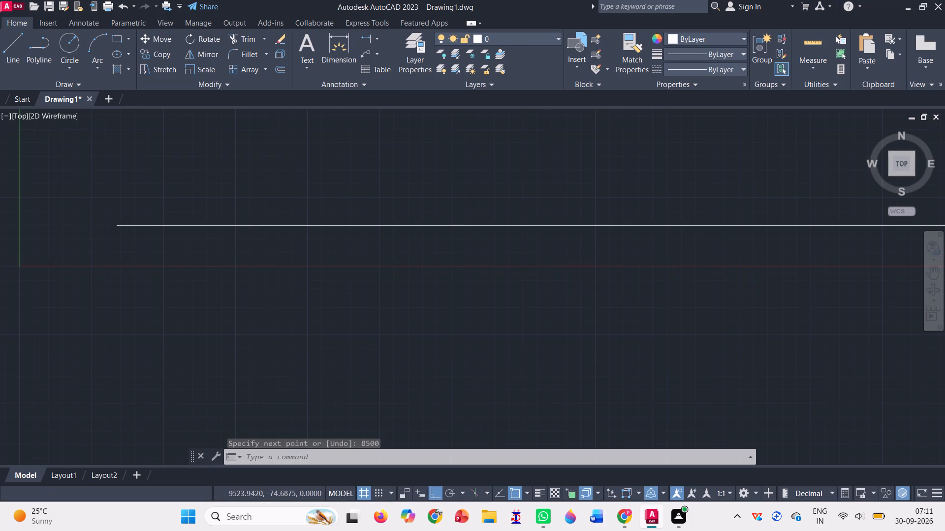
scroll(535, 299, down, 3)
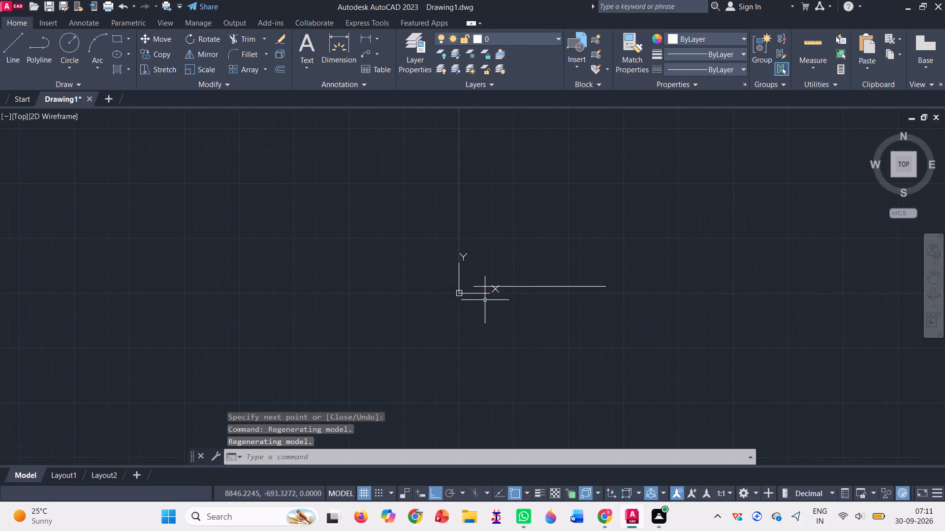
click(939, 280)
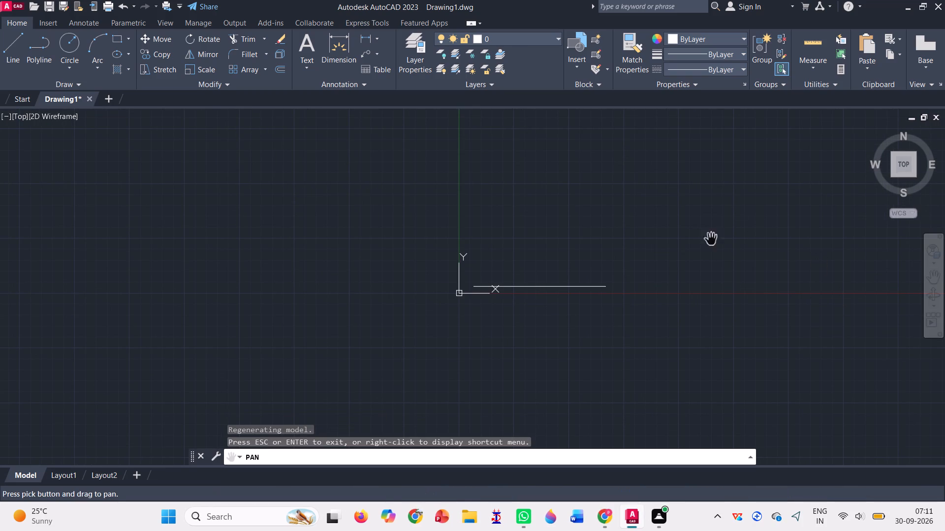
drag(708, 220, 496, 291)
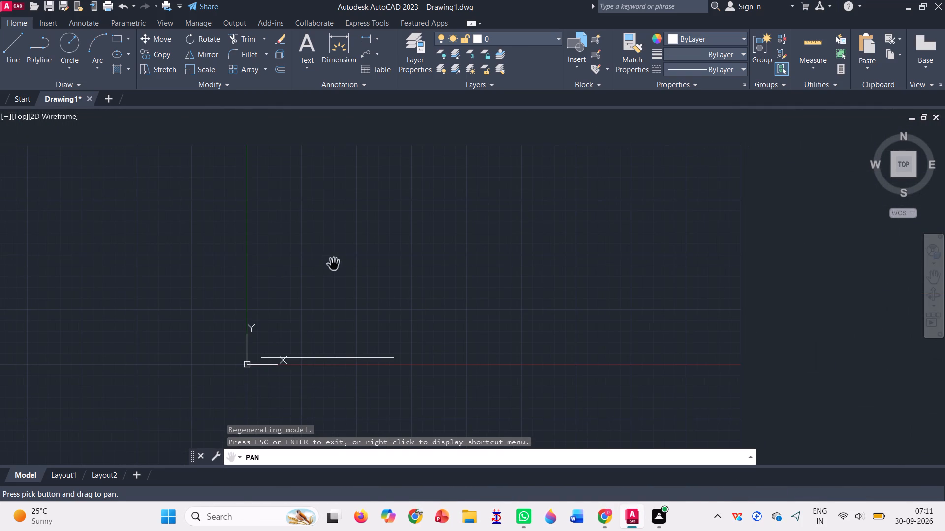
key(Return)
key(l)
key(Return)
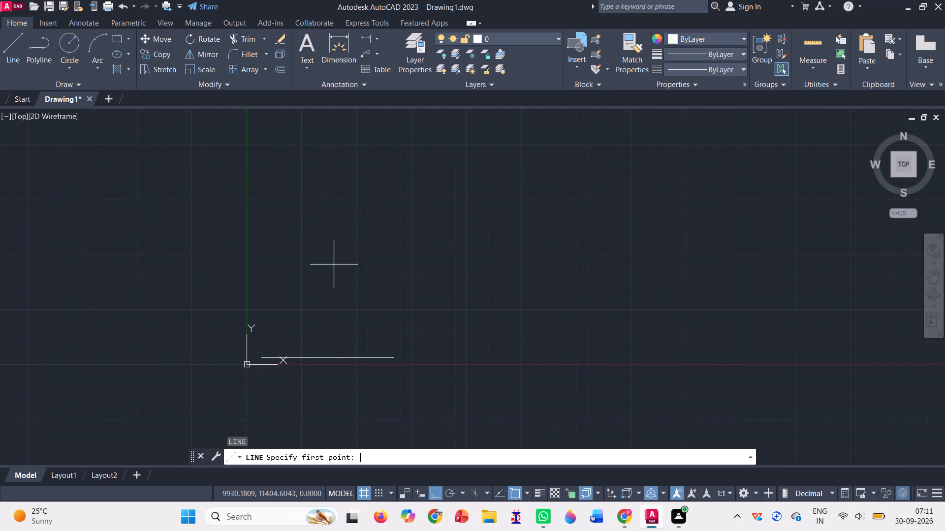
click(392, 355)
text(8500)
key(Return)
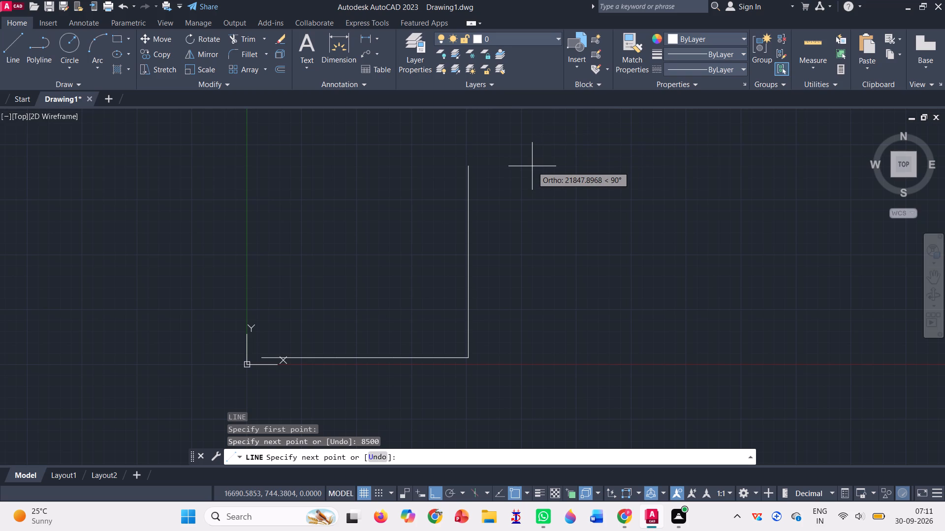
text(30000)
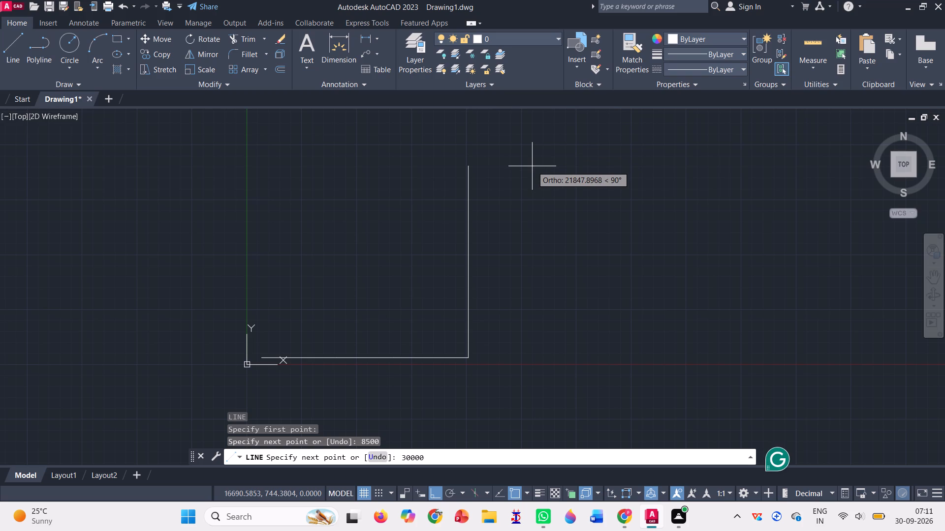
key(Return)
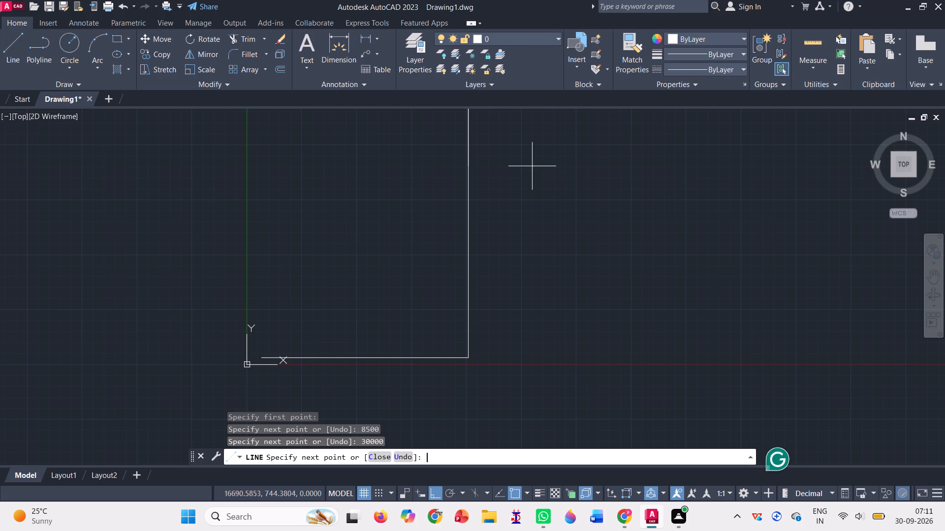
Continue the outline with a top edge 20000 mm long, heading west from the north end of the east side.
scroll(532, 166, down, 3)
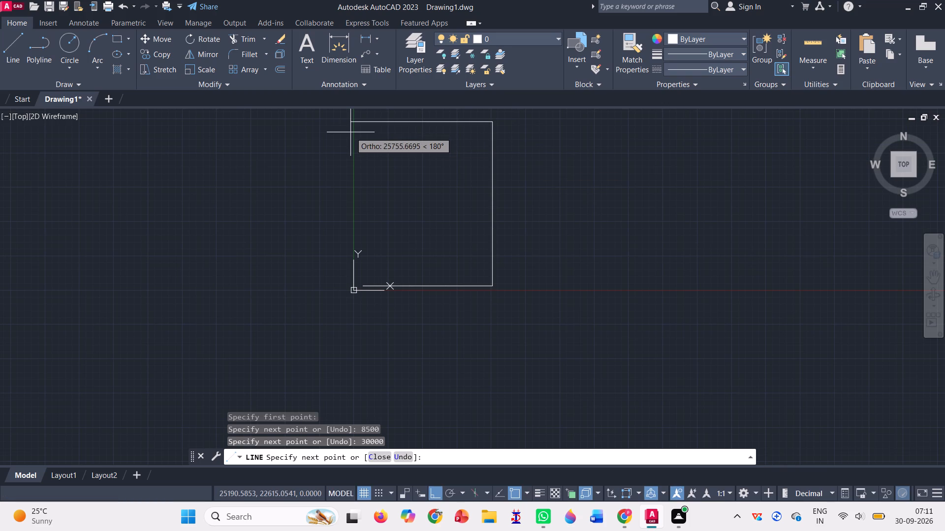
text(20000)
key(Return)
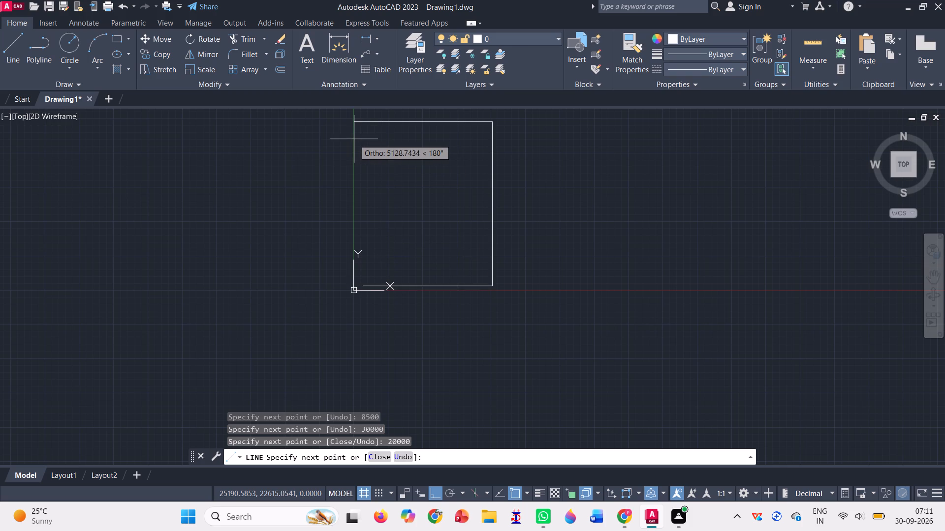
Continue the line to the west end of the bottom edge, add a segment about 31000 mm north, and finish the line.
click(363, 286)
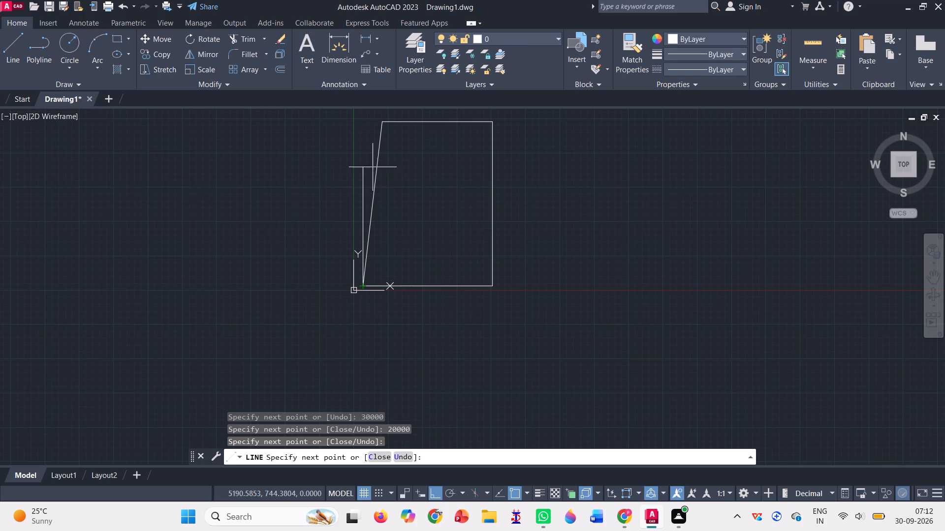
click(362, 116)
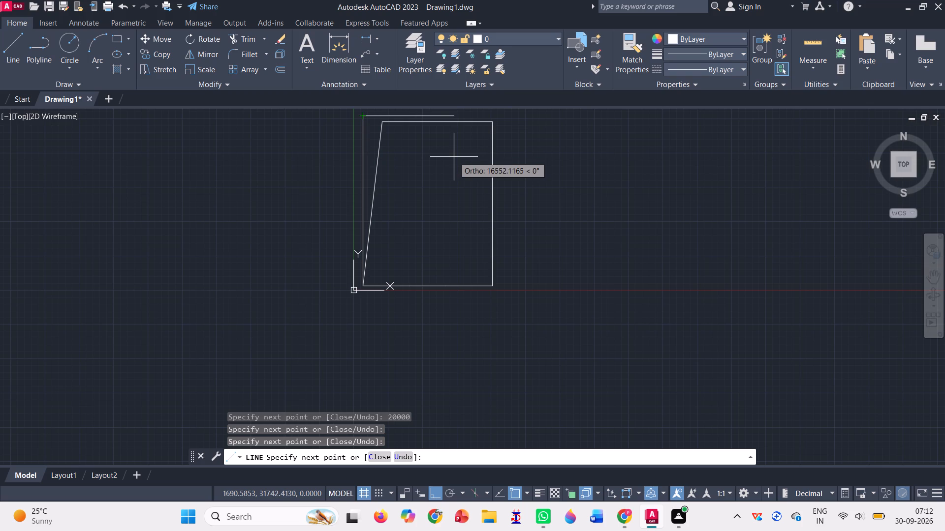
key(Escape)
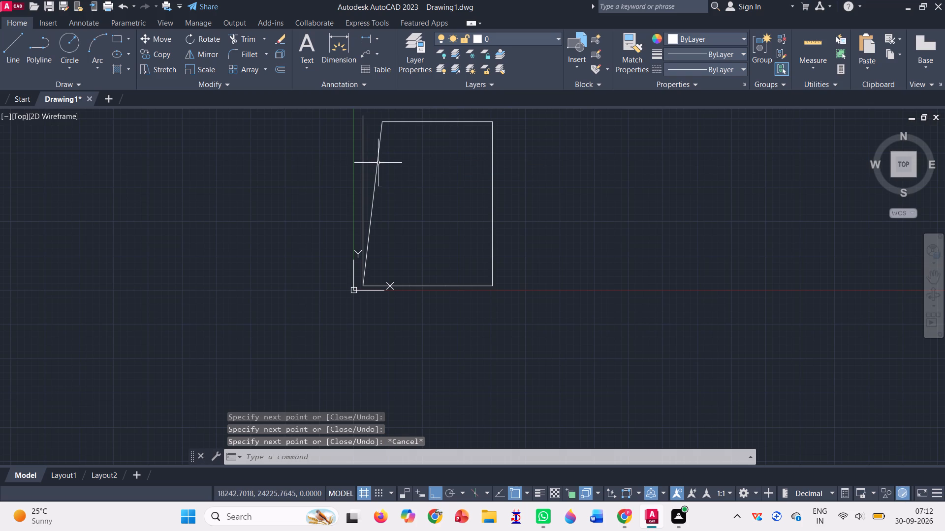
Delete the slanted line between the top edge's west end and the bottom edge's west end.
click(377, 162)
key(Delete)
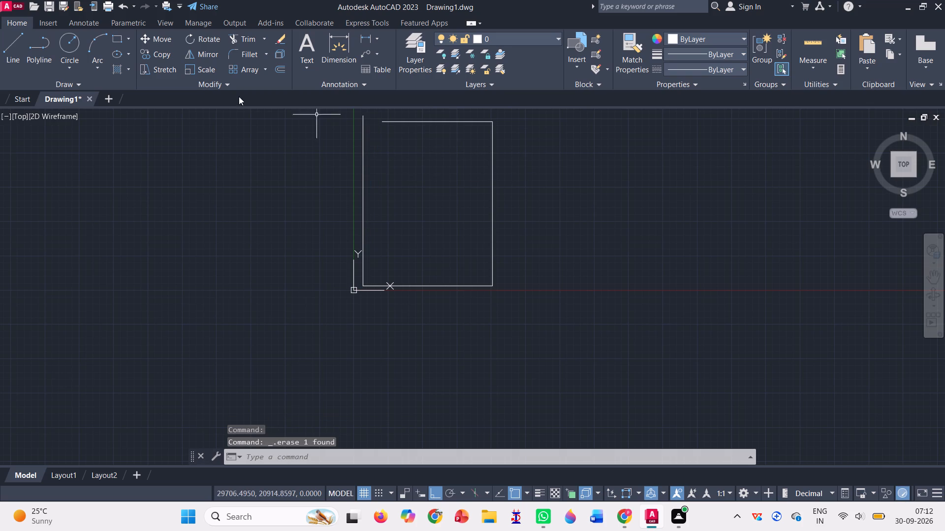
Draw a line about 6920 mm west from the top edge's west end, crossing the vertical west side.
click(16, 44)
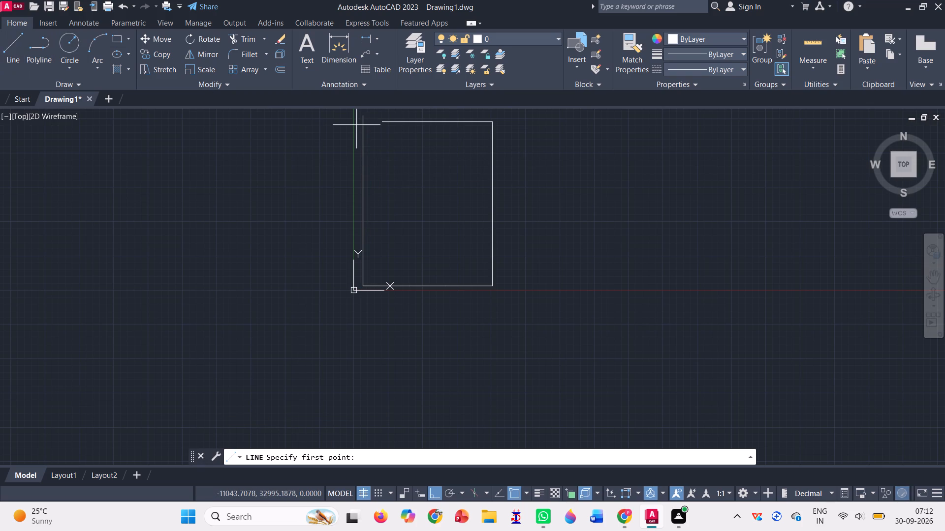
click(382, 123)
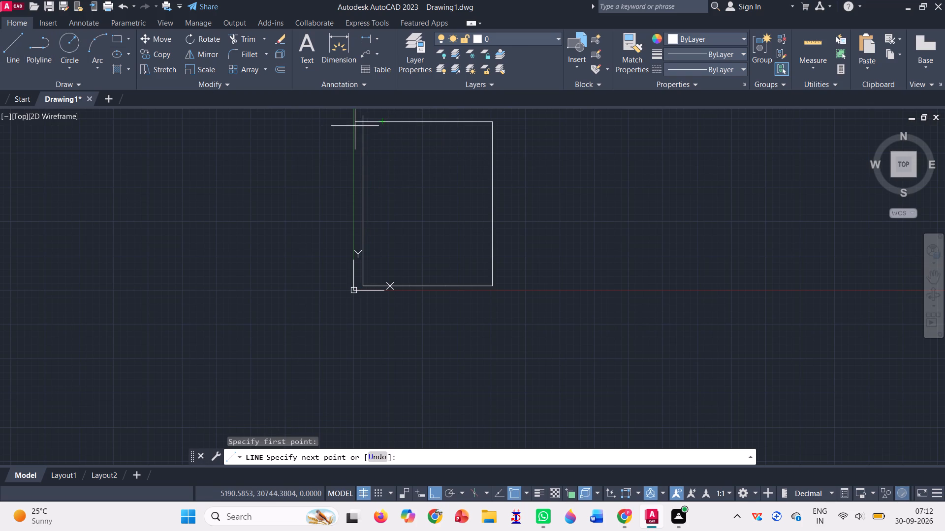
click(344, 126)
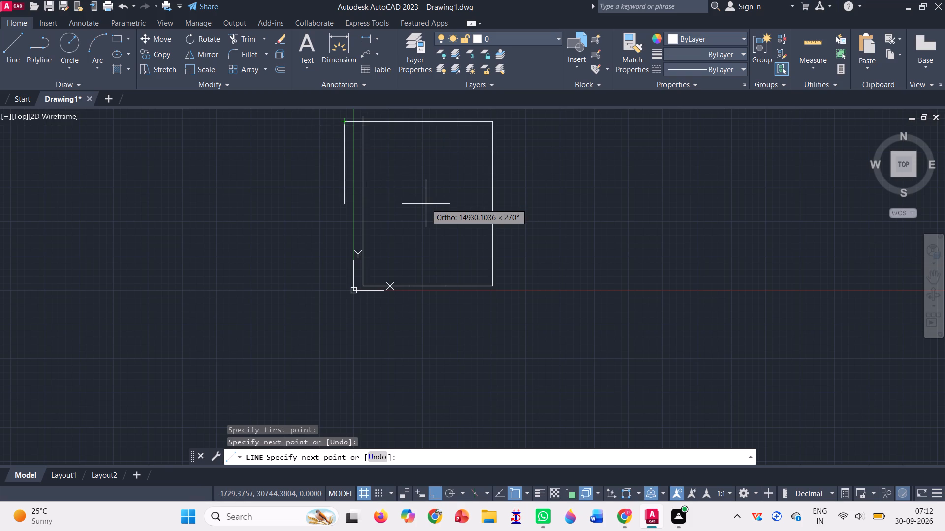
key(Return)
Trim the overhanging ends of the top edge and west side at the outline's north-west corner.
click(937, 277)
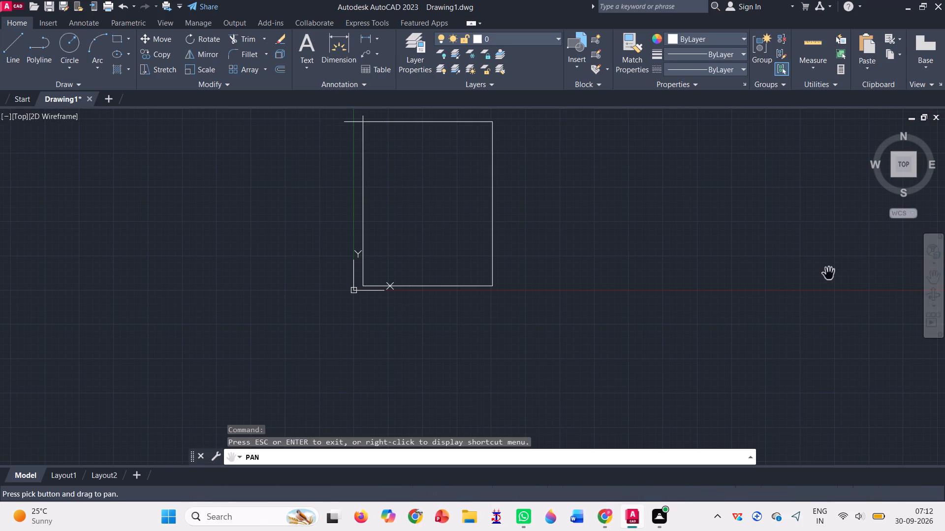
drag(562, 215, 565, 290)
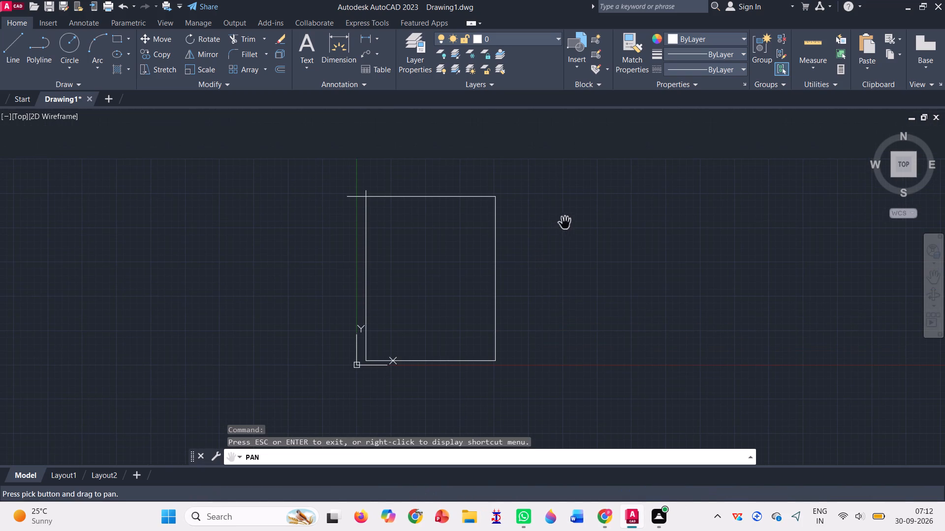
key(Escape)
click(242, 40)
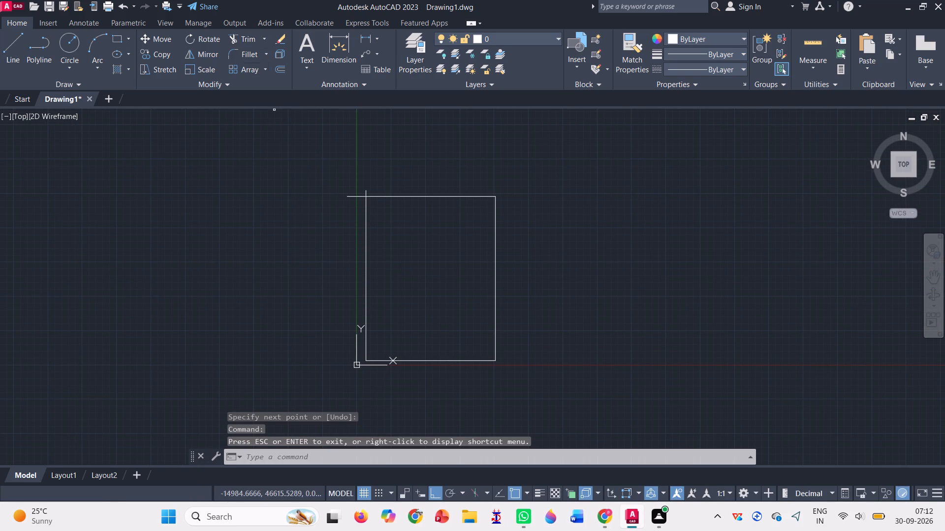
scroll(361, 201, up, 3)
drag(353, 194, 387, 163)
scroll(287, 183, down, 5)
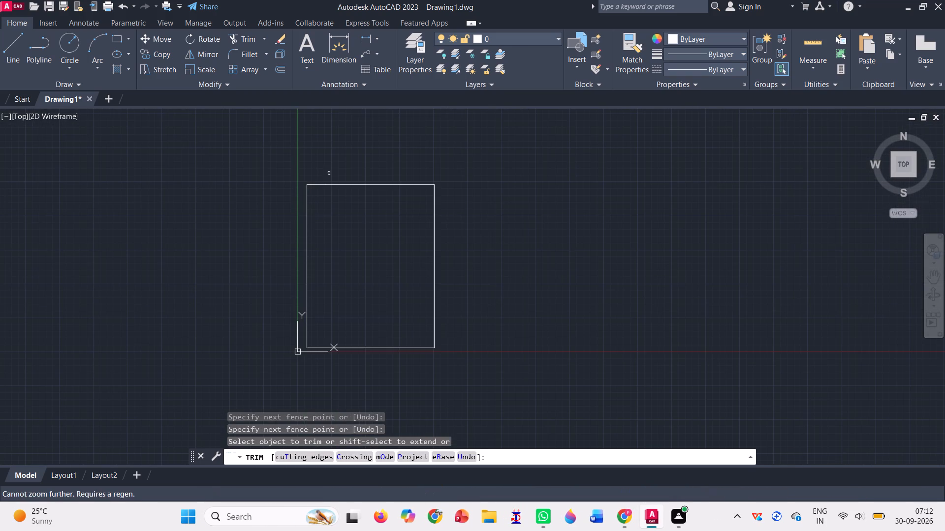
scroll(464, 294, up, 1)
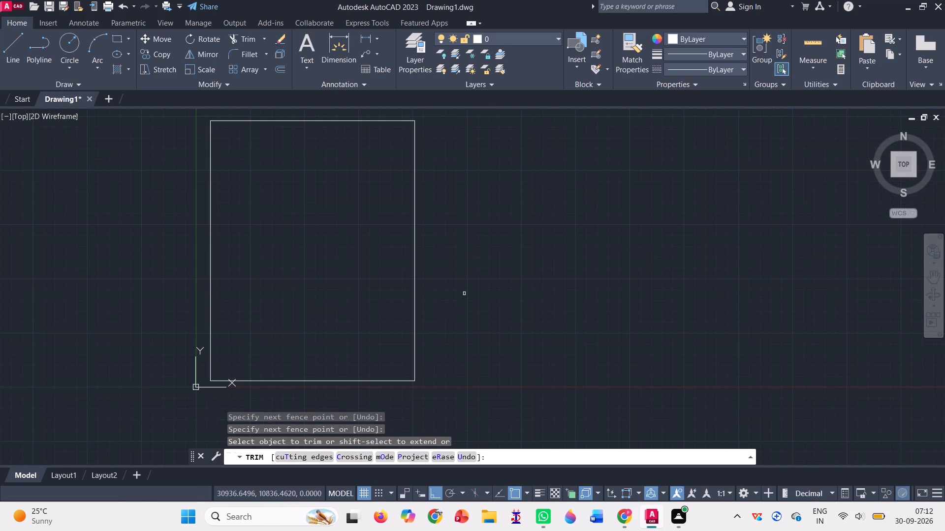
key(Escape)
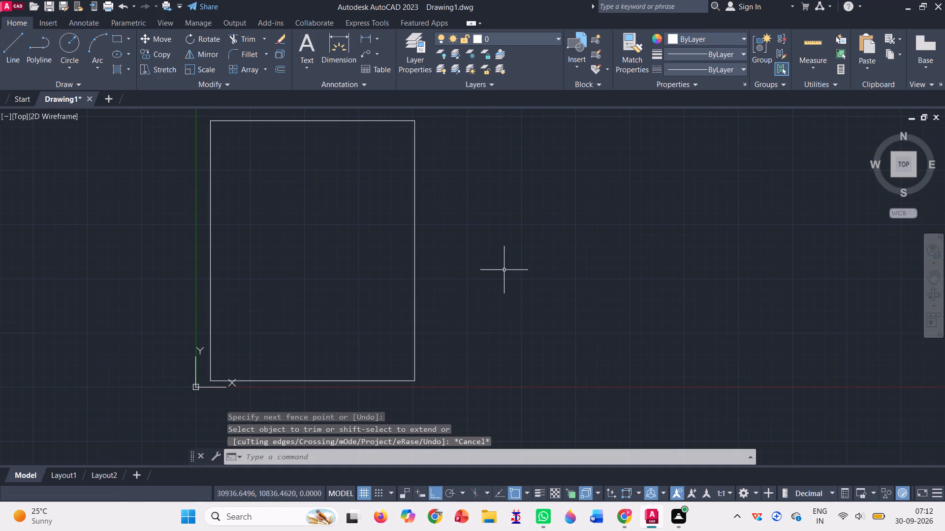
Draw a vertical dividing line from the middle of the outline's bottom edge up to the top edge.
click(13, 56)
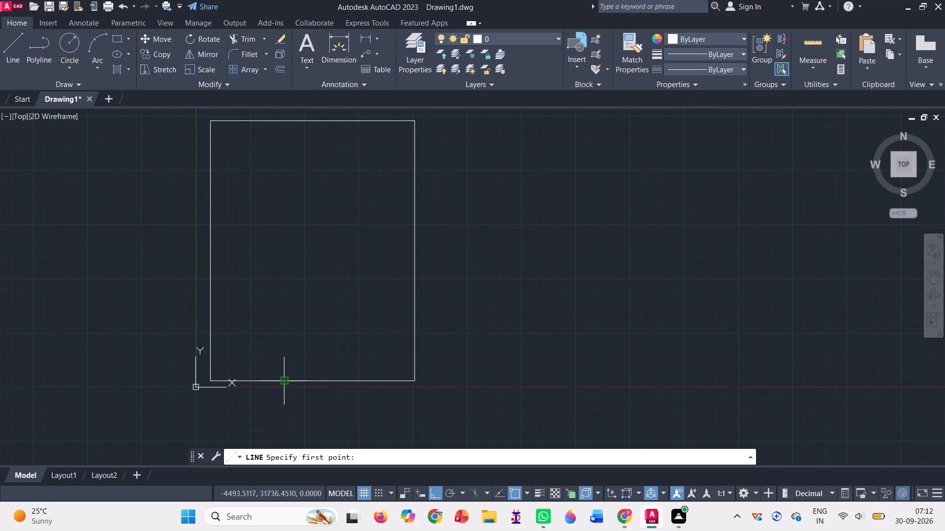
click(312, 382)
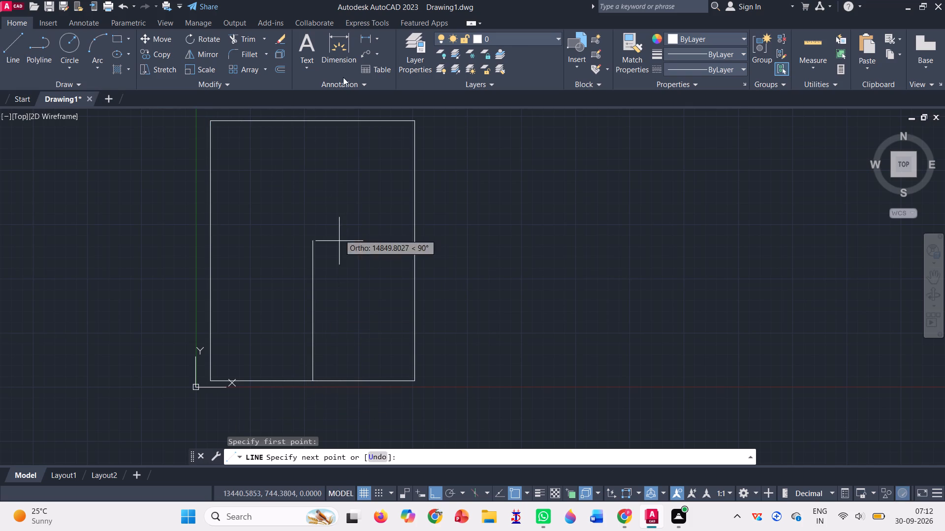
click(313, 120)
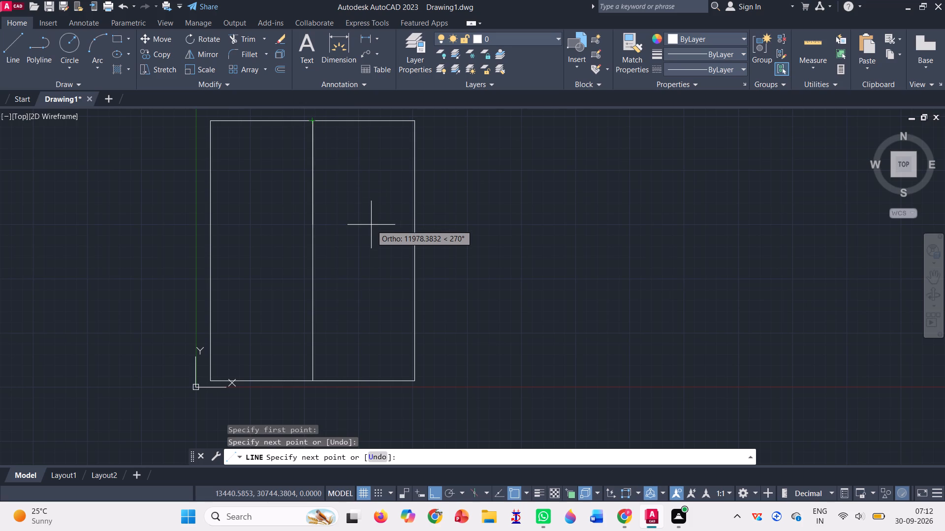
key(Return)
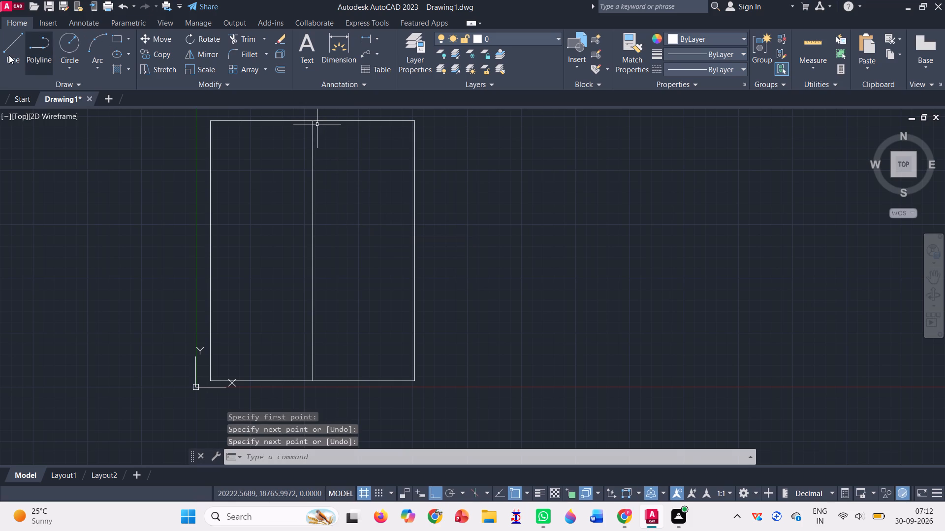
Copy the vertical dividing line 100 mm to the west.
click(165, 54)
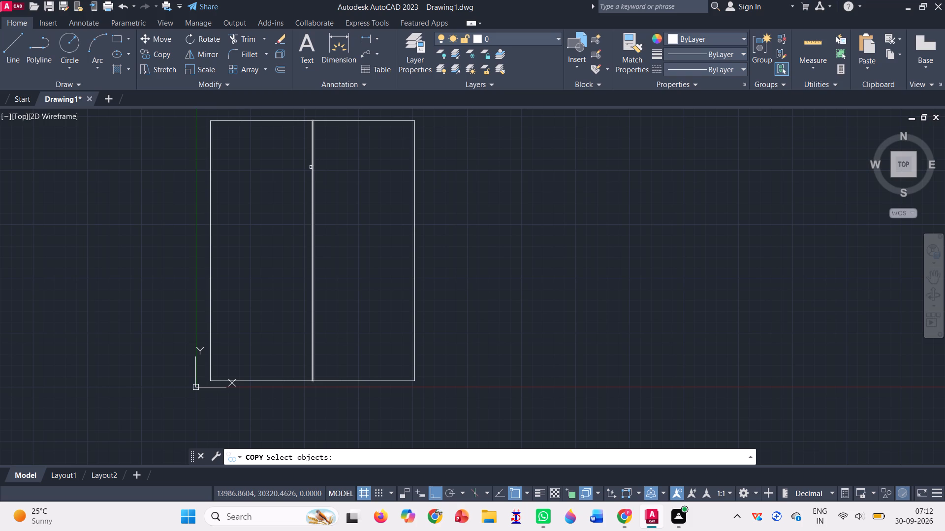
click(310, 171)
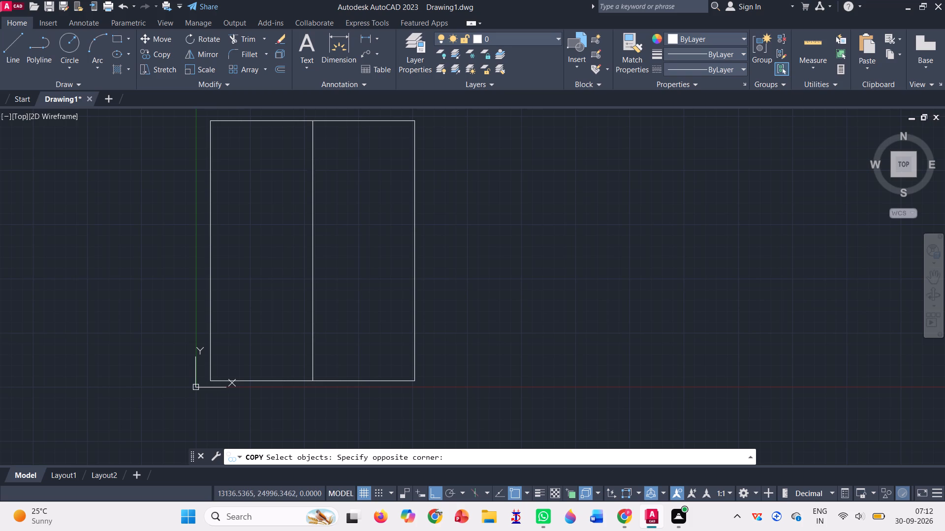
click(305, 172)
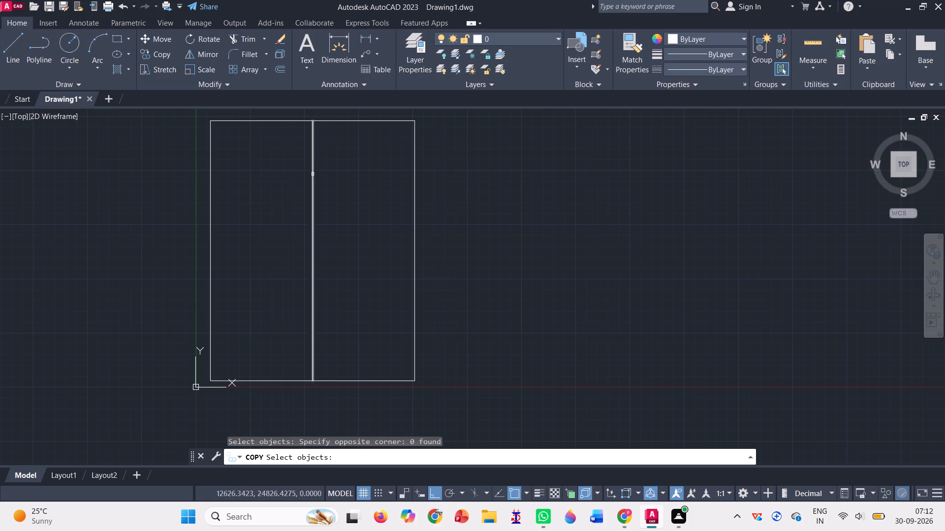
click(313, 174)
key(Return)
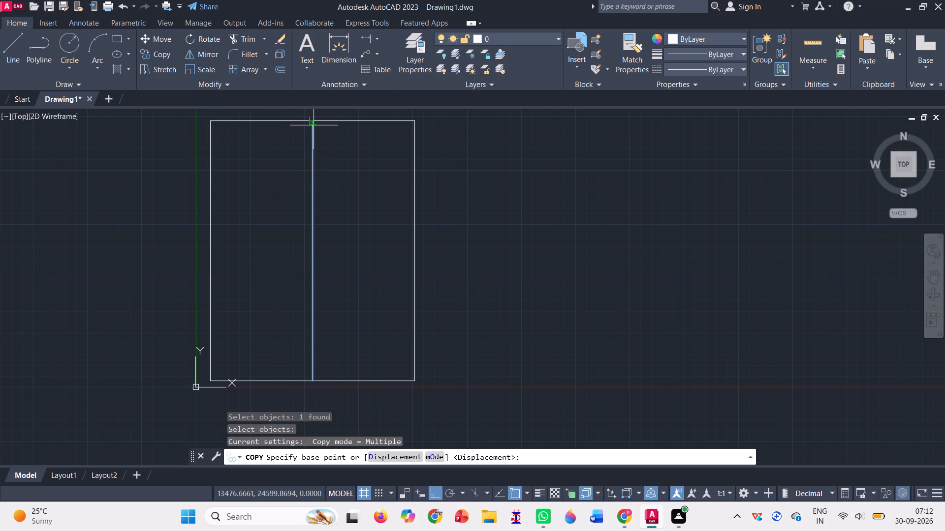
click(315, 122)
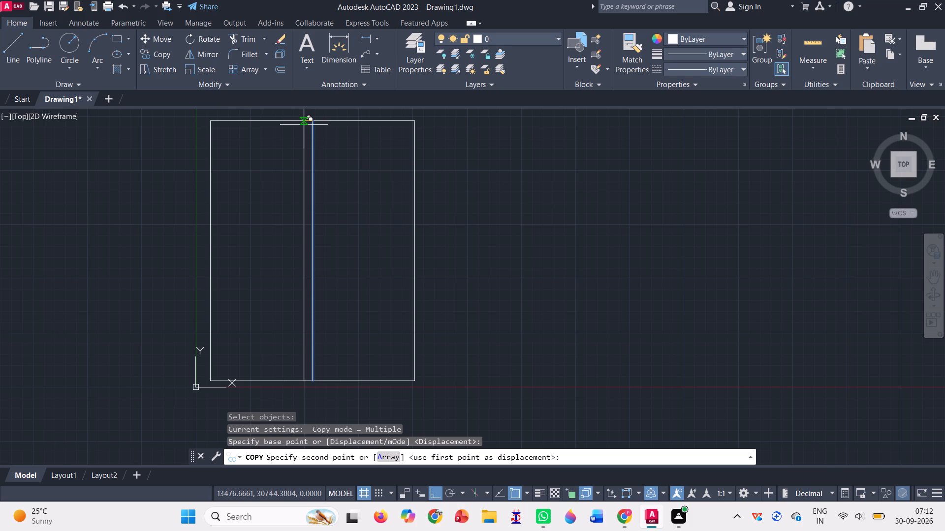
key(0)
key(BackSpace)
text(100)
key(Return)
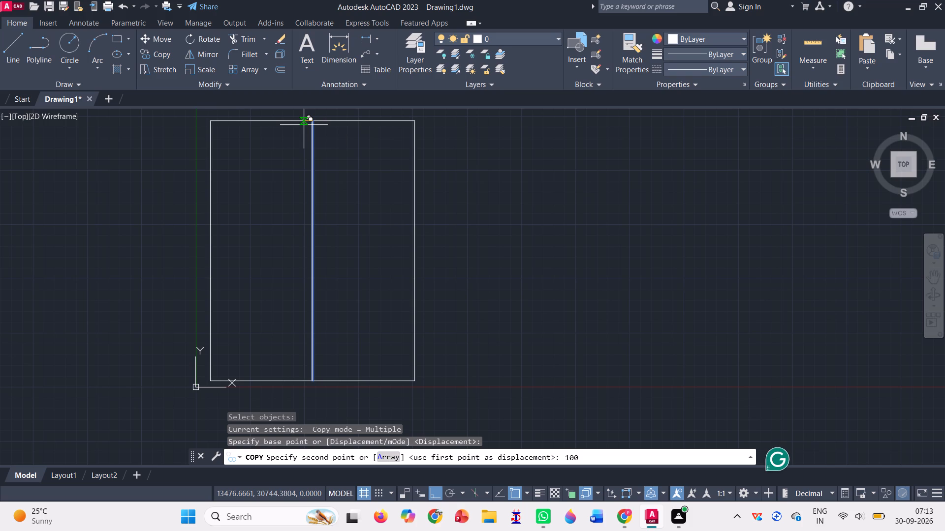
scroll(313, 116, up, 2)
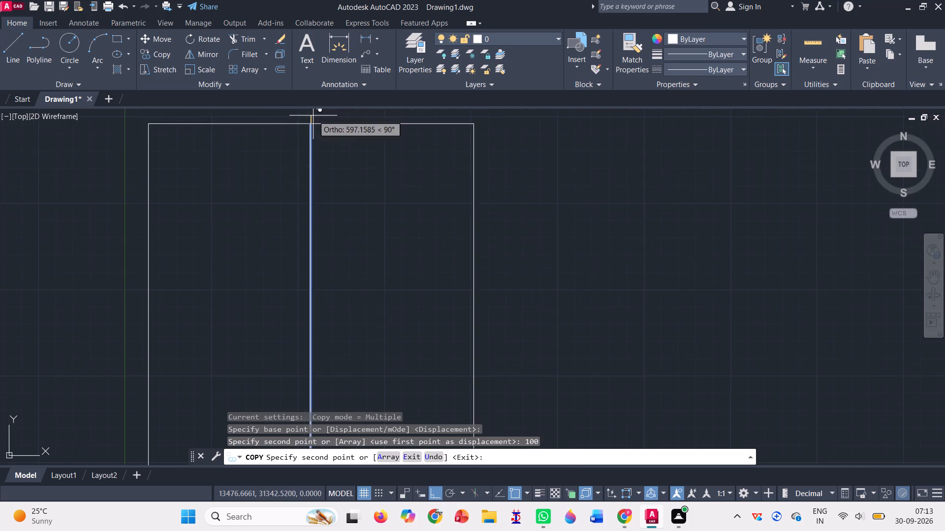
scroll(313, 116, up, 2)
key(Return)
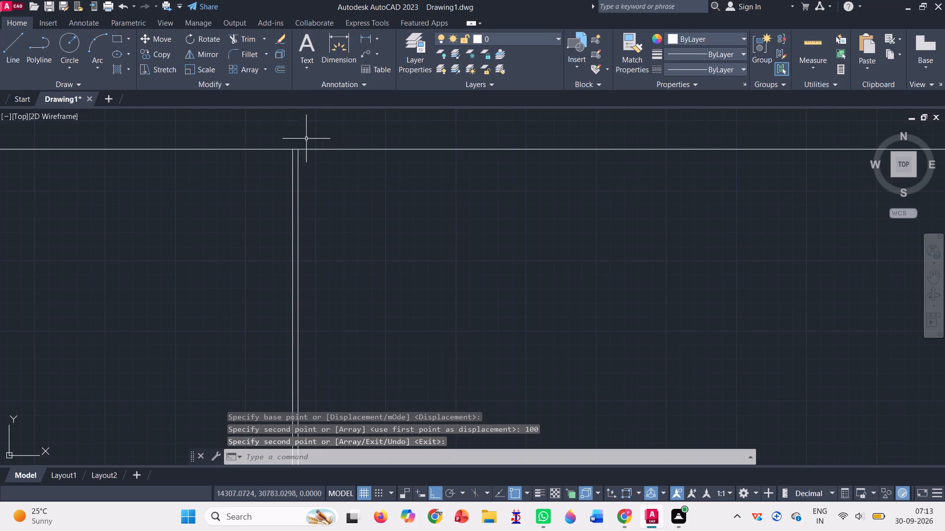
Draw a line from the west dividing line, about 1350 mm below the top edge, going 4200 mm west and 5000 mm south.
scroll(298, 145, down, 2)
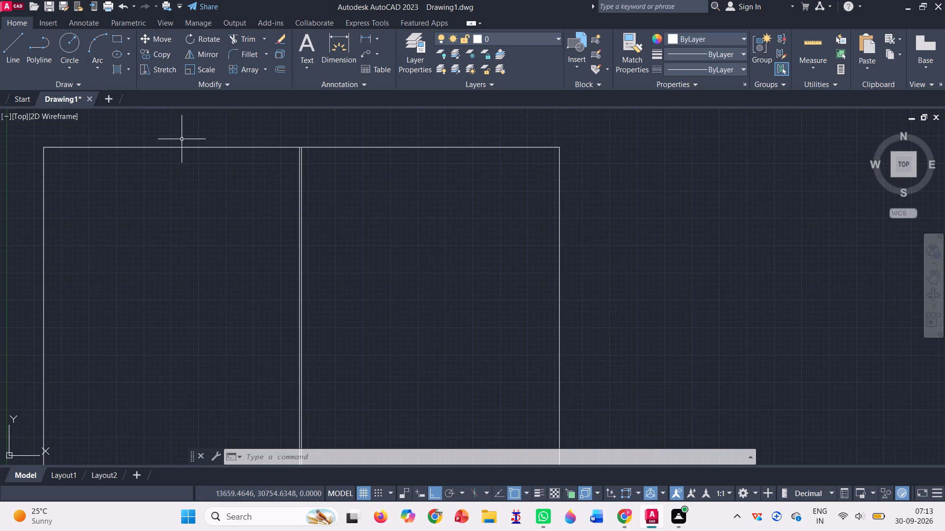
scroll(468, 185, down, 1)
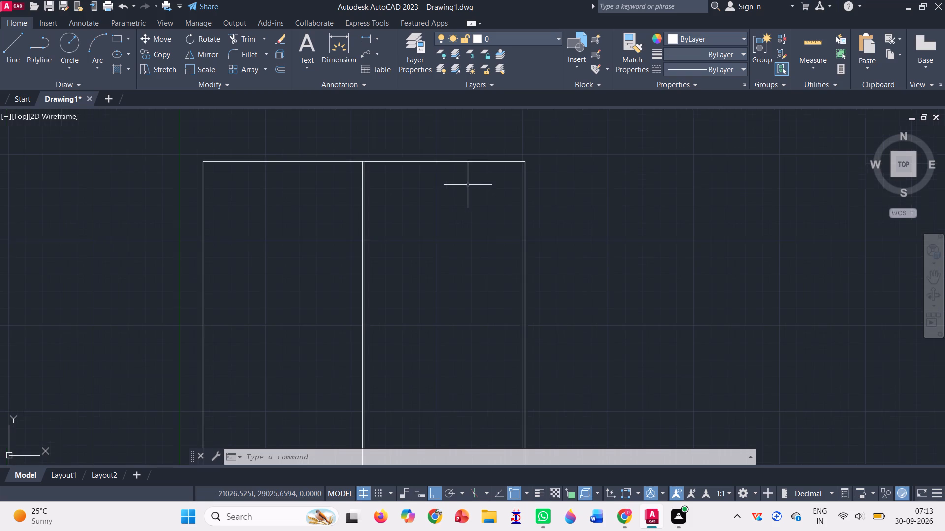
scroll(418, 177, down, 1)
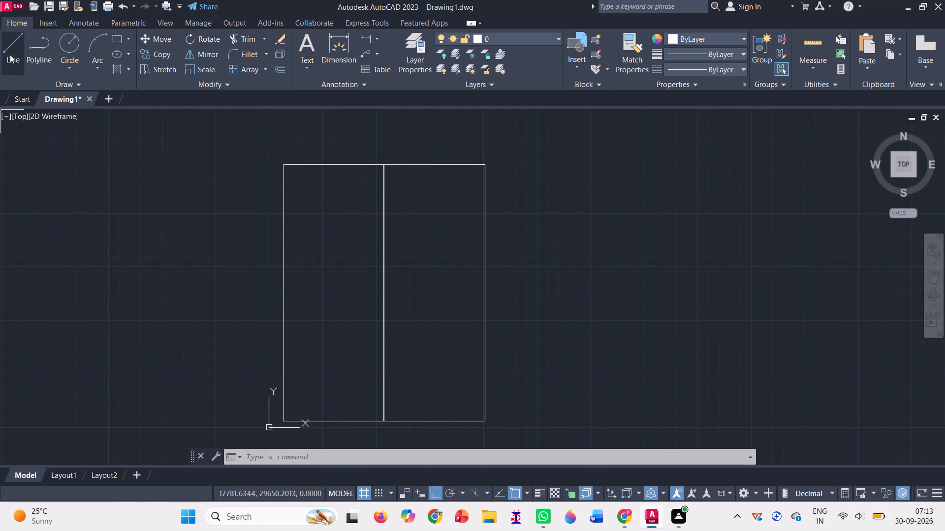
click(15, 46)
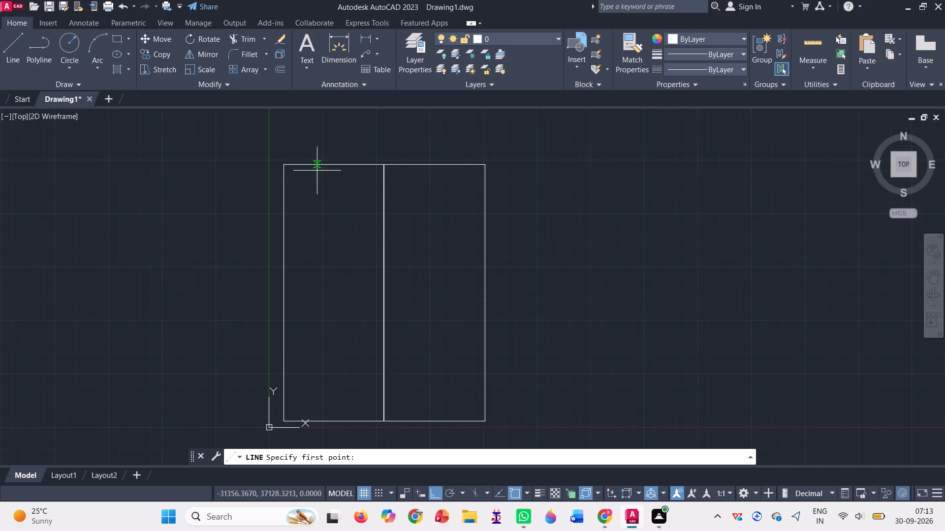
scroll(317, 171, up, 3)
scroll(595, 208, up, 1)
scroll(564, 212, down, 2)
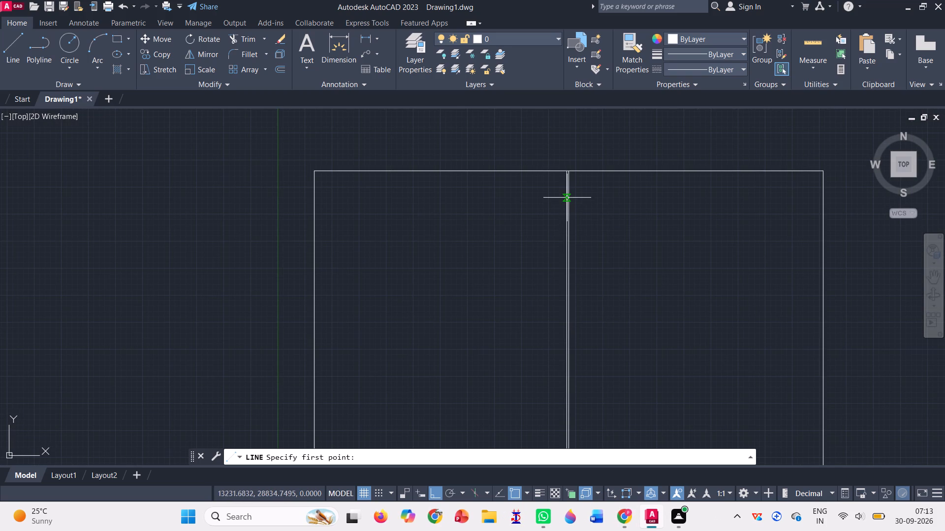
scroll(567, 206, up, 1)
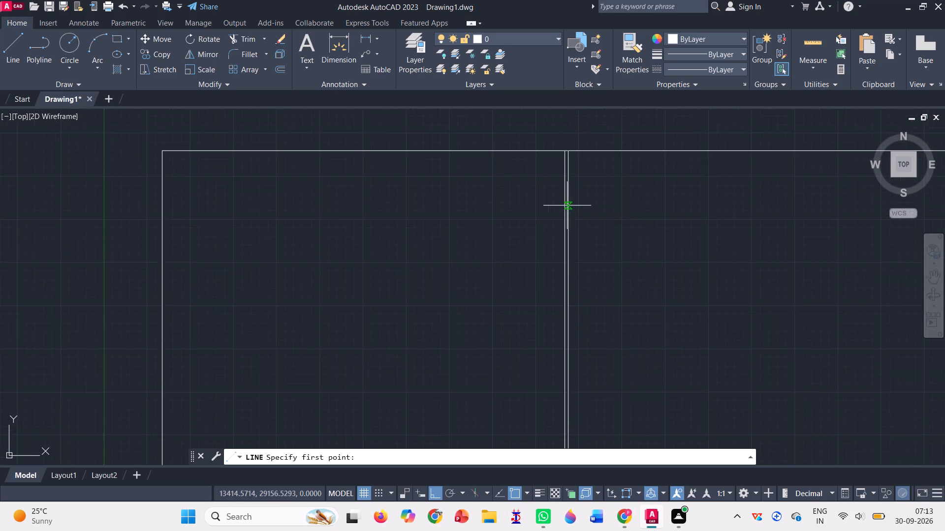
scroll(567, 206, up, 2)
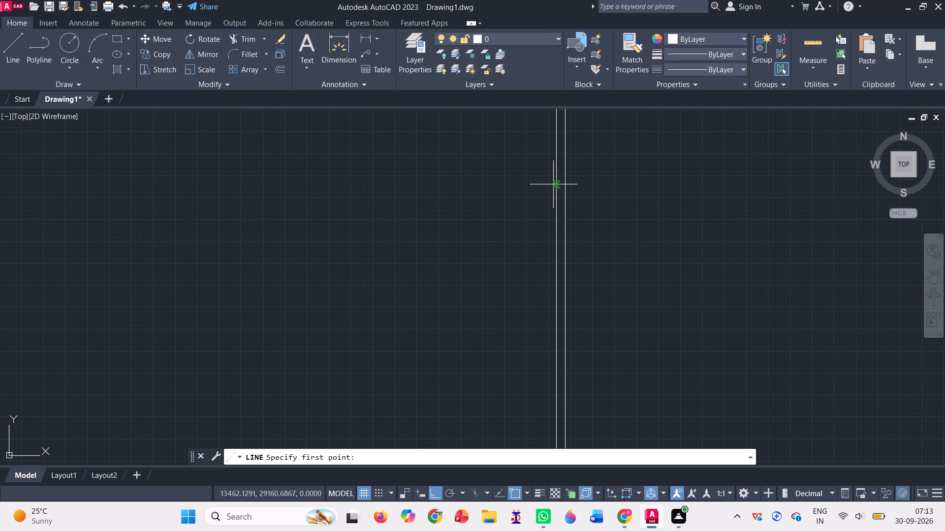
click(556, 185)
scroll(556, 186, down, 4)
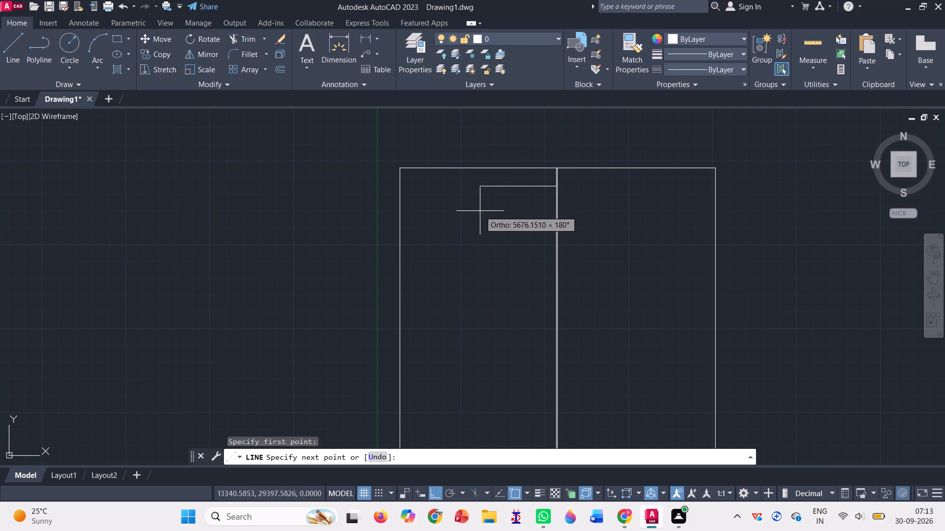
text(42)
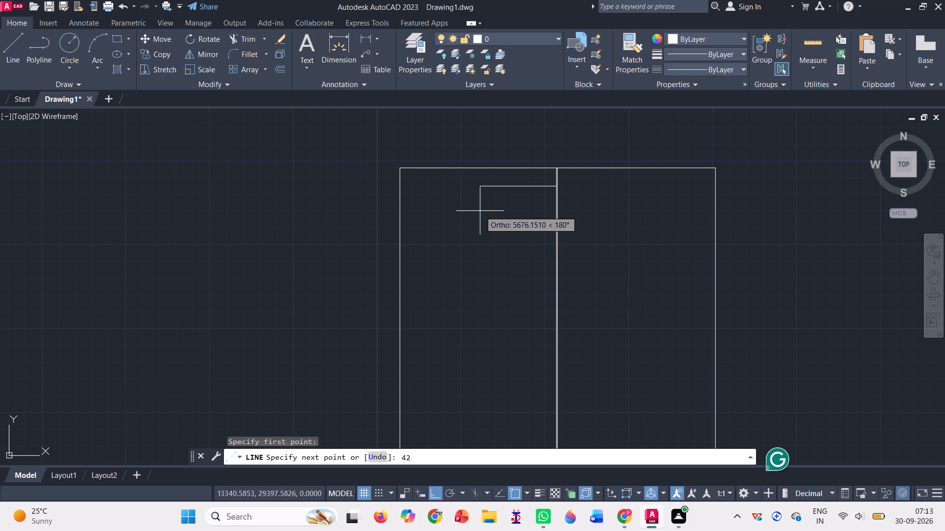
key(BackSpace)
key(BackSpace)
text(4200)
key(Return)
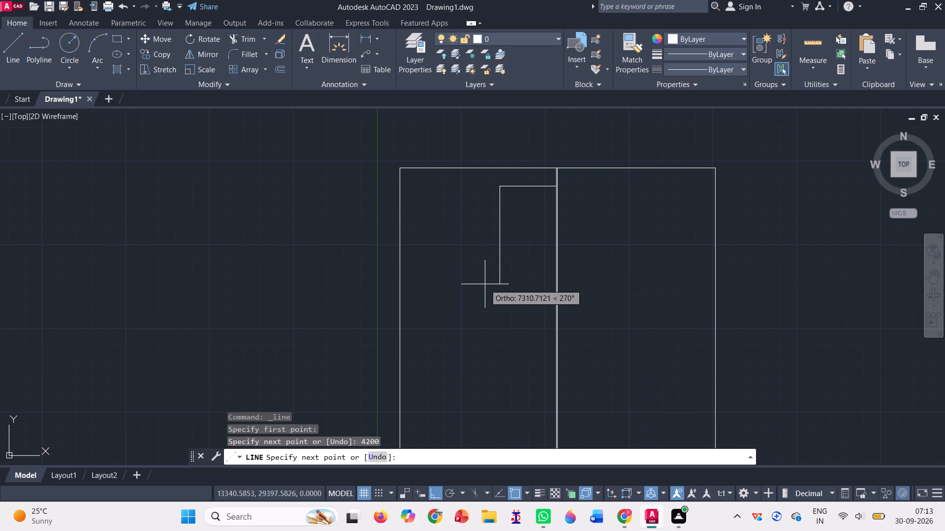
text(5000)
key(Return)
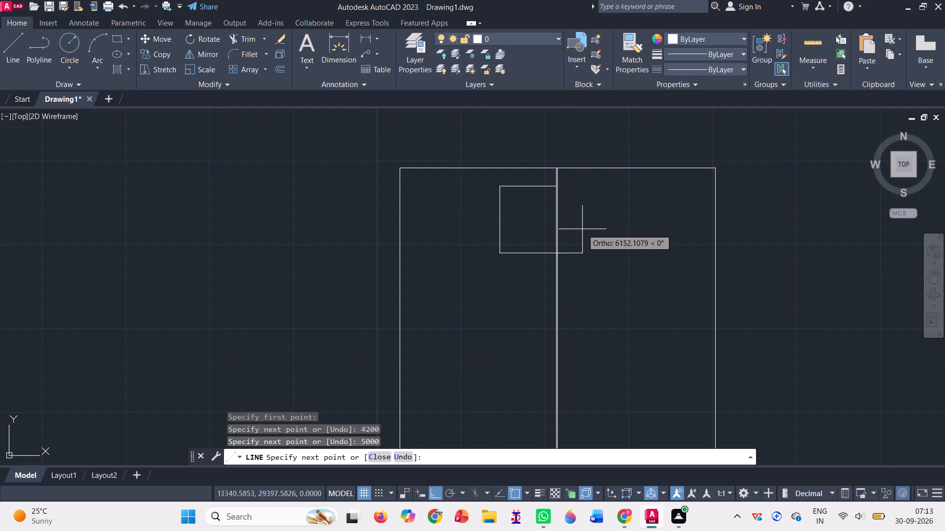
Continue the line 4000 mm east and another 200 mm east, and close the rectangle back up at its start point.
text(4000)
key(Return)
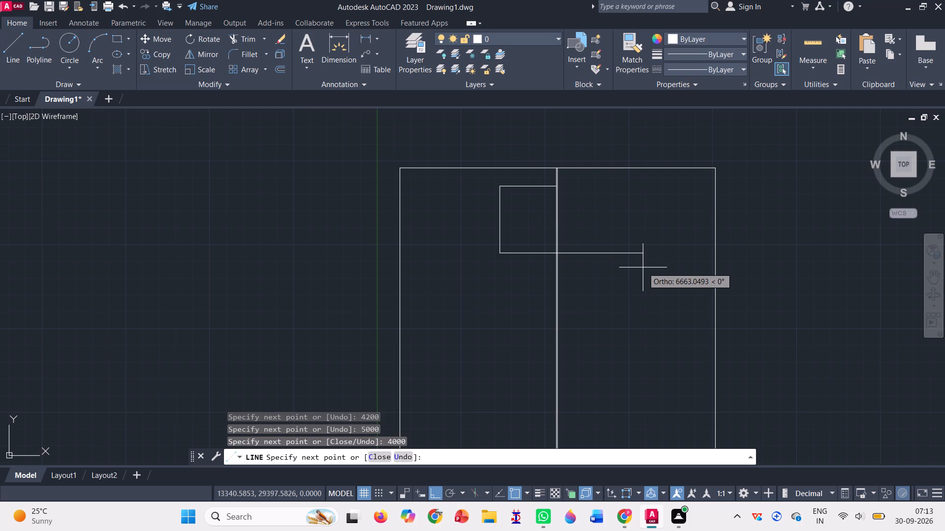
text(200)
key(Return)
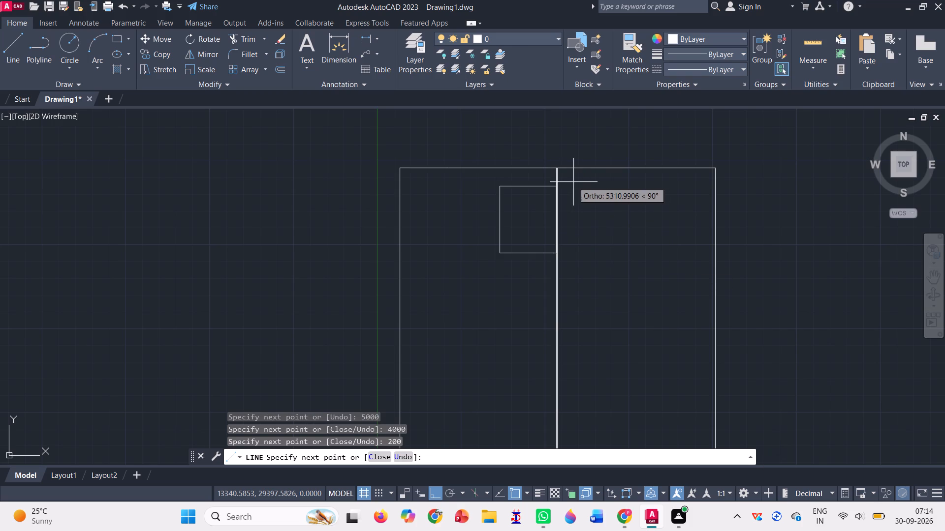
scroll(567, 183, up, 5)
click(429, 216)
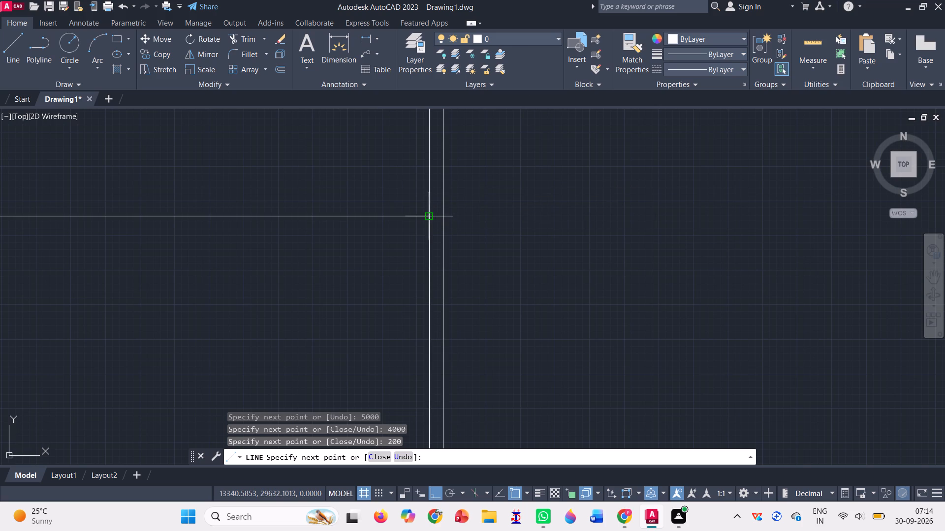
key(Return)
scroll(586, 210, down, 3)
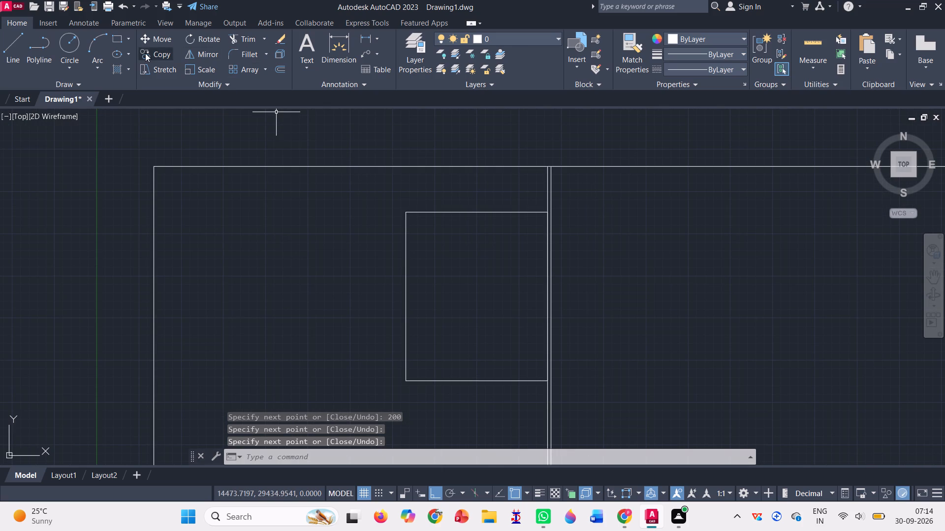
Move the whole rectangle east, taking the midpoint of its top side onto the west dividing line.
click(166, 35)
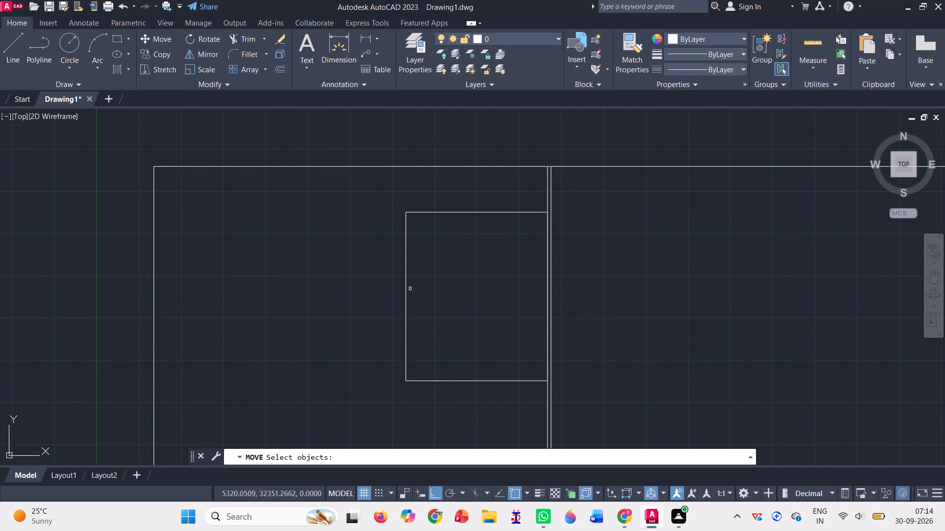
click(406, 286)
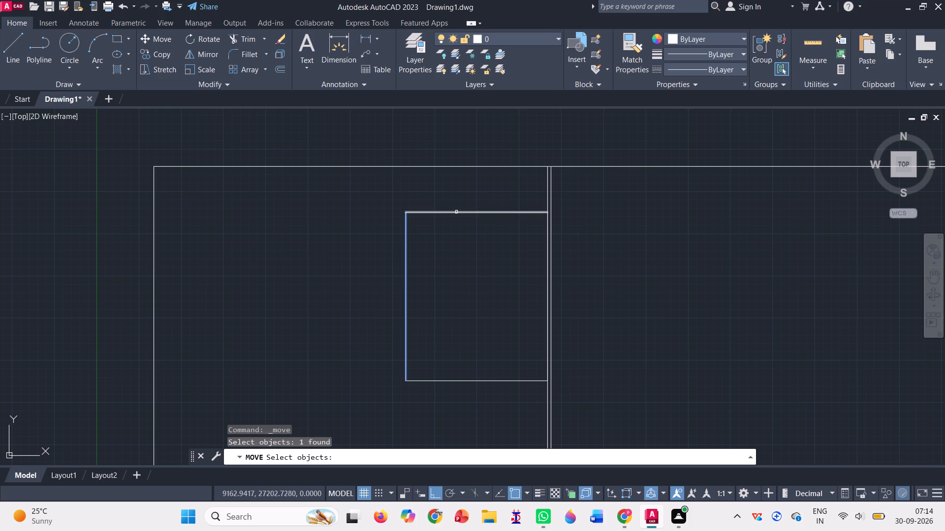
click(456, 211)
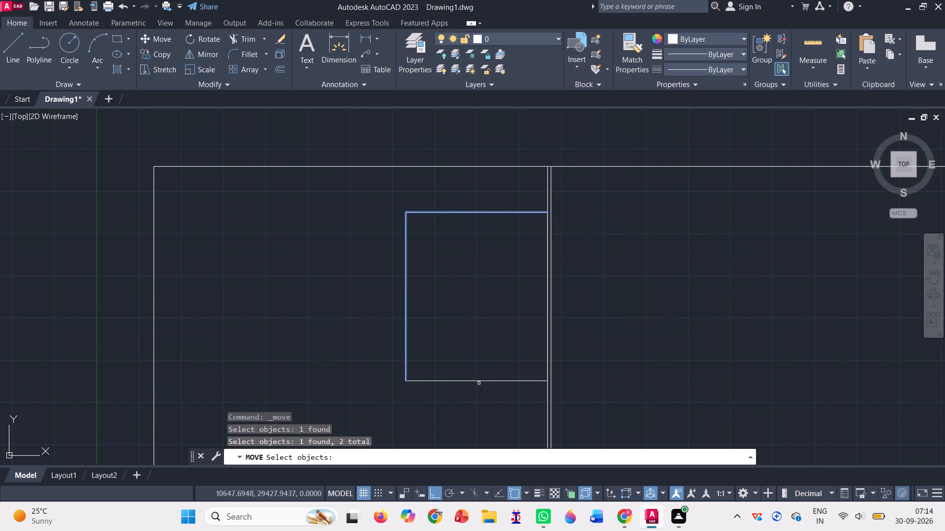
click(480, 381)
scroll(544, 377, up, 2)
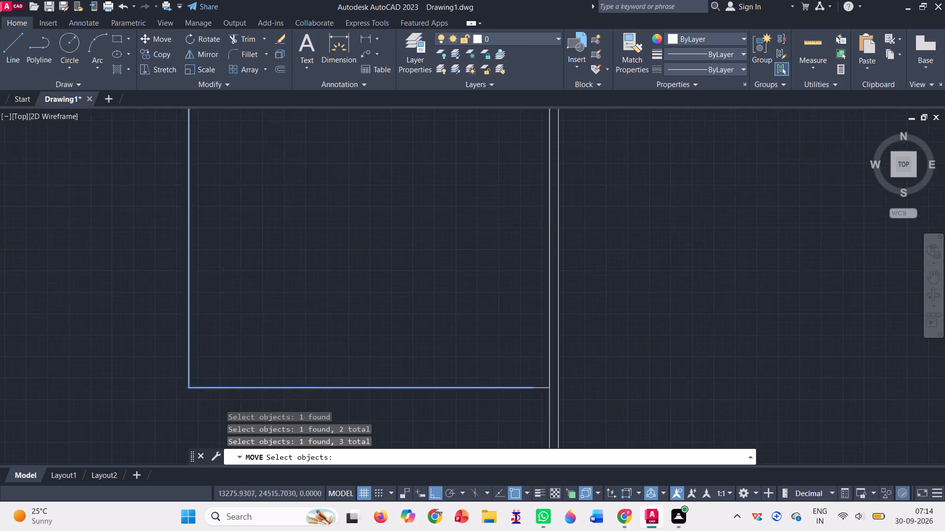
scroll(544, 377, up, 3)
click(515, 422)
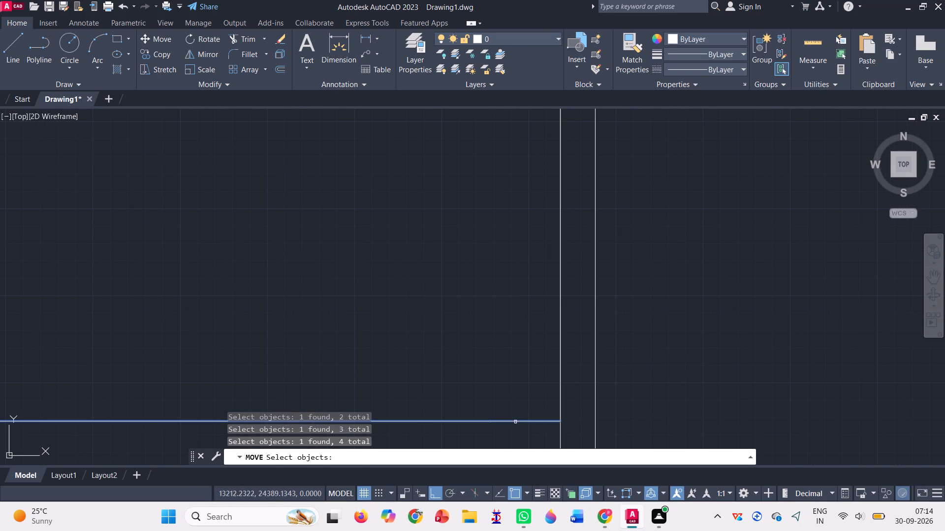
click(560, 301)
scroll(503, 345, down, 6)
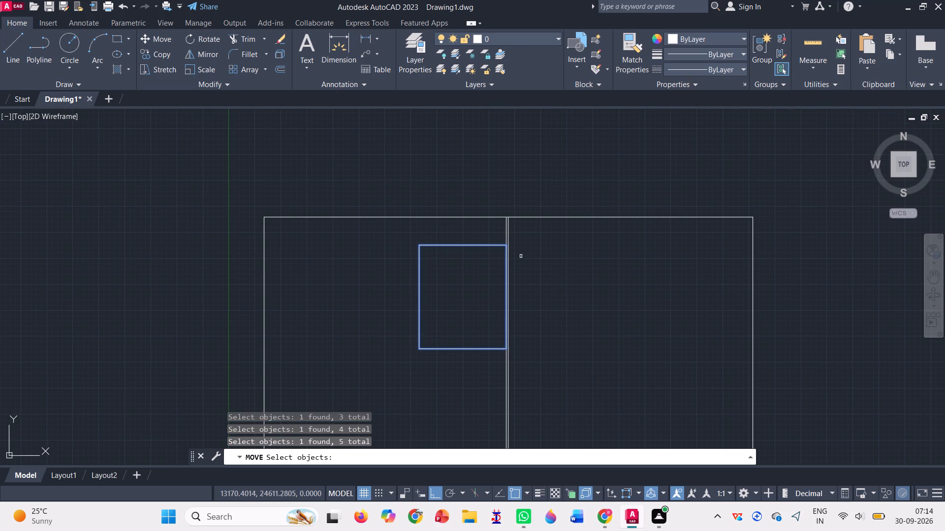
key(Return)
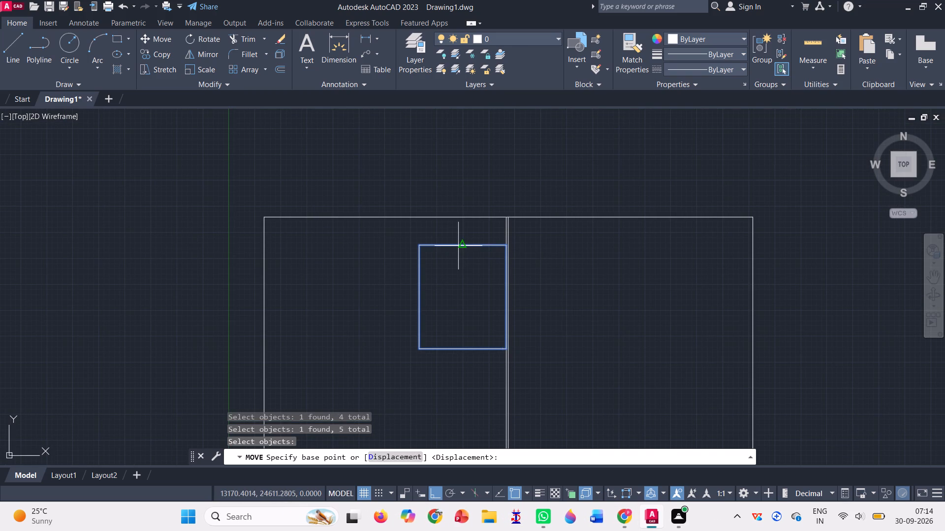
click(463, 243)
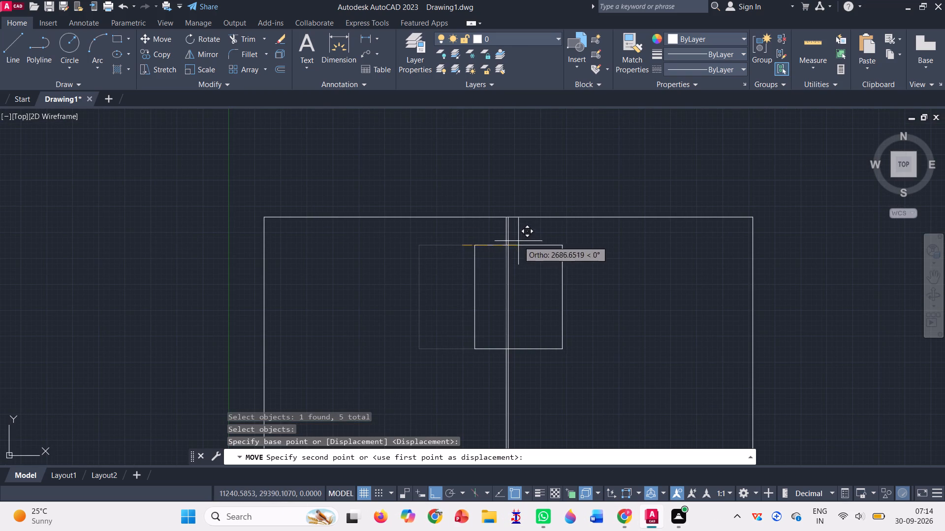
click(506, 249)
scroll(519, 196, down, 2)
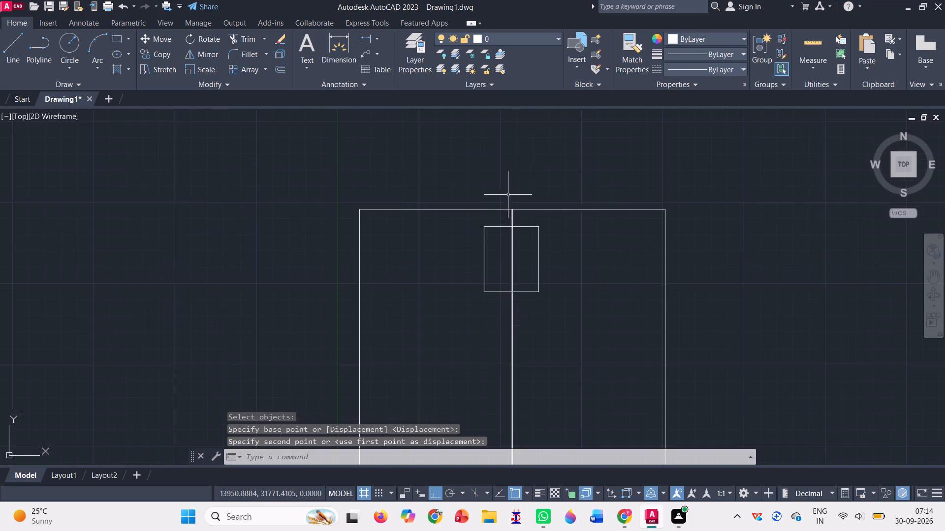
Draw a 3600 mm line east along the top edge from the outline's north-west corner.
scroll(508, 236, up, 3)
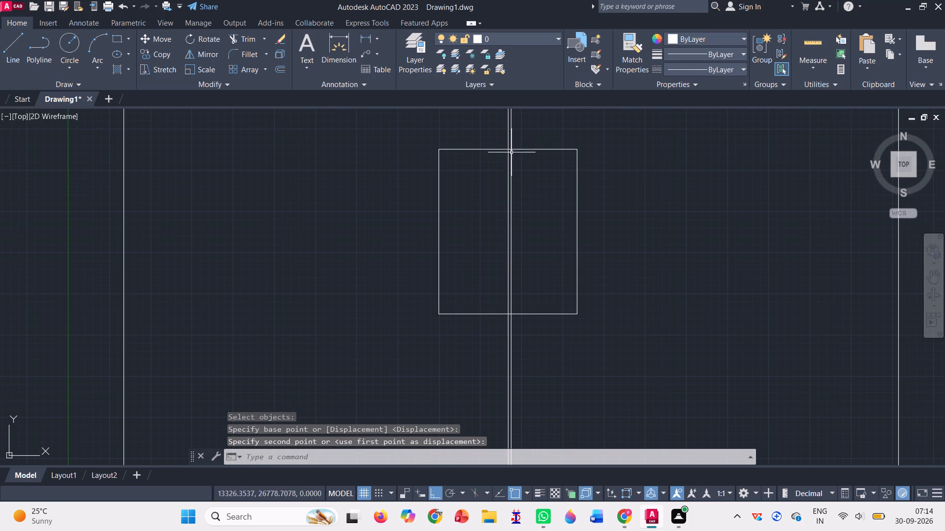
scroll(510, 212, down, 2)
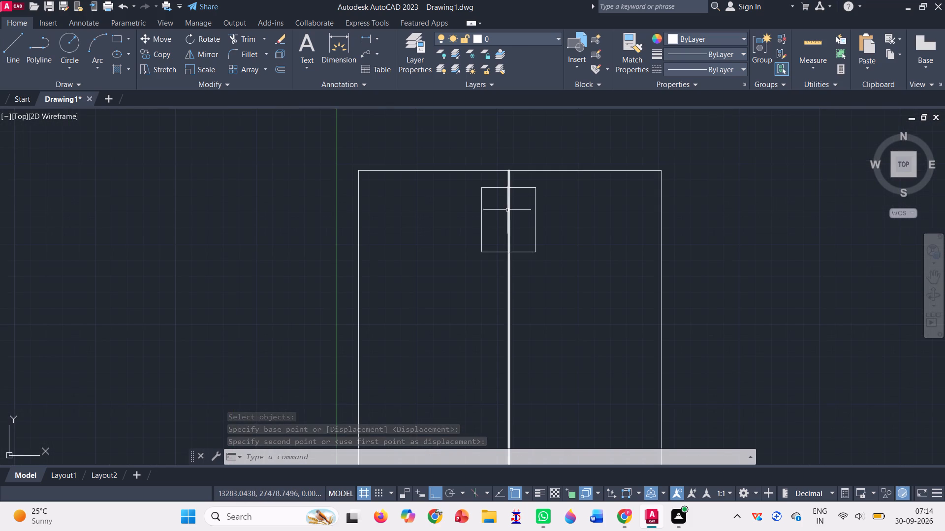
click(13, 55)
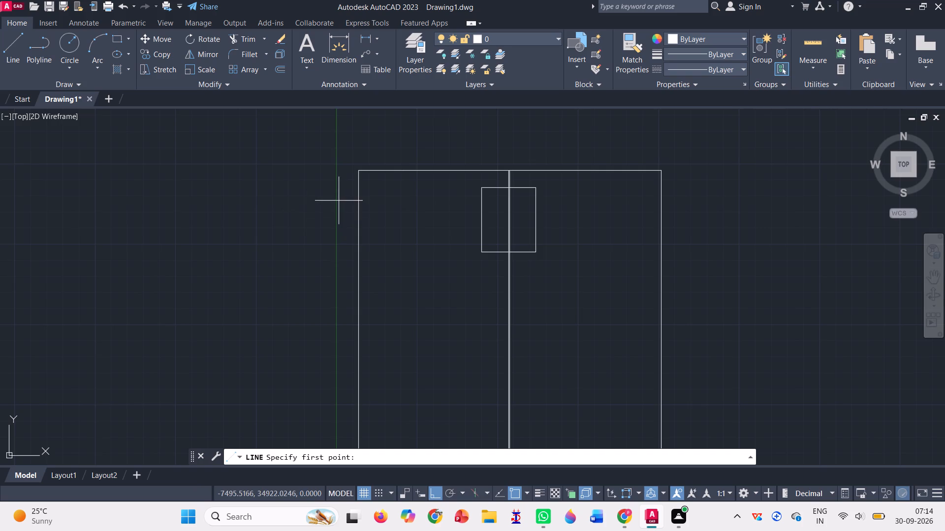
scroll(340, 194, down, 2)
scroll(383, 216, up, 1)
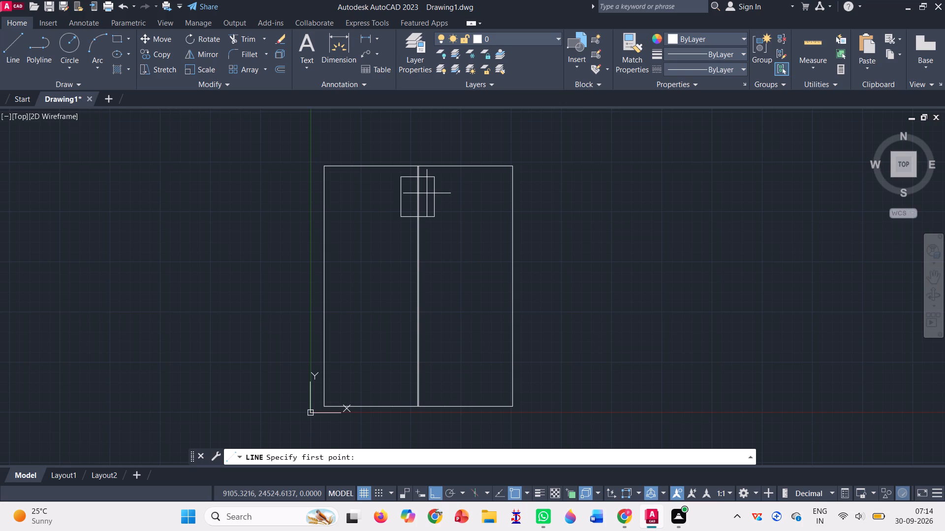
click(325, 164)
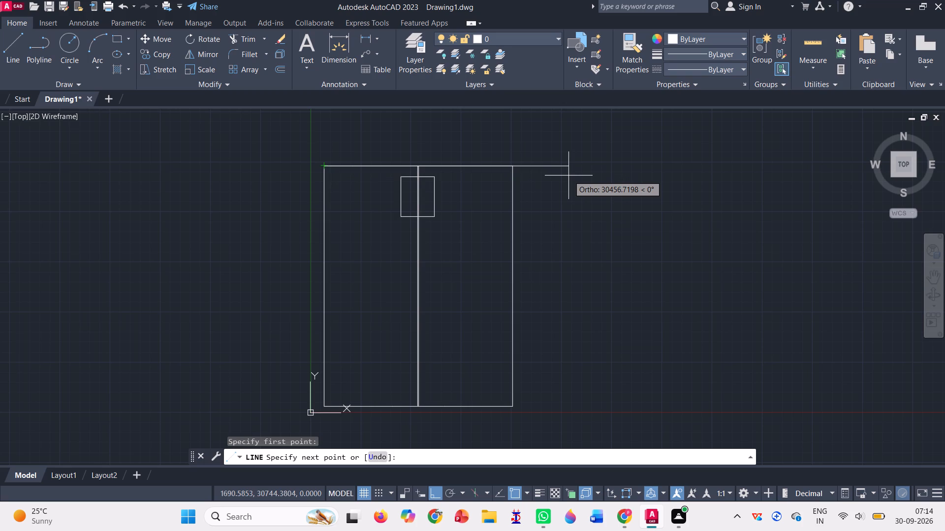
text(3600)
key(Return)
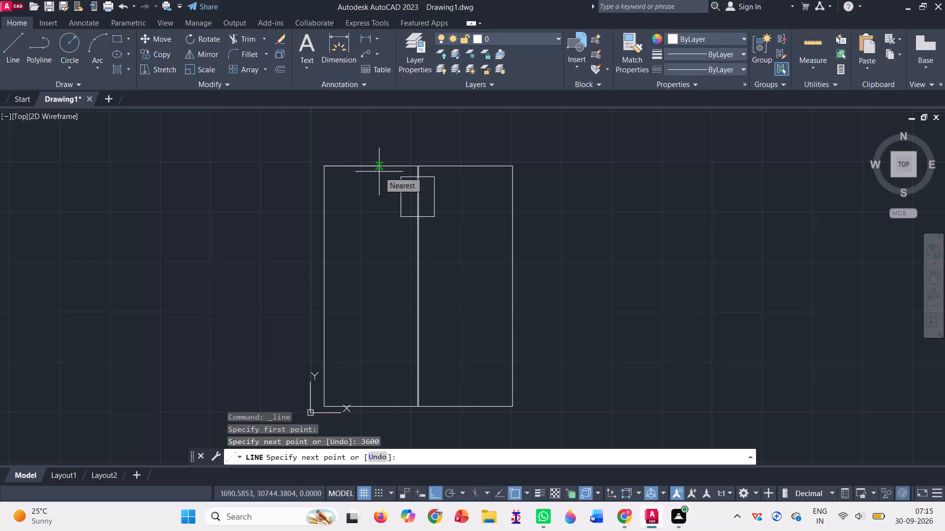
key(Escape)
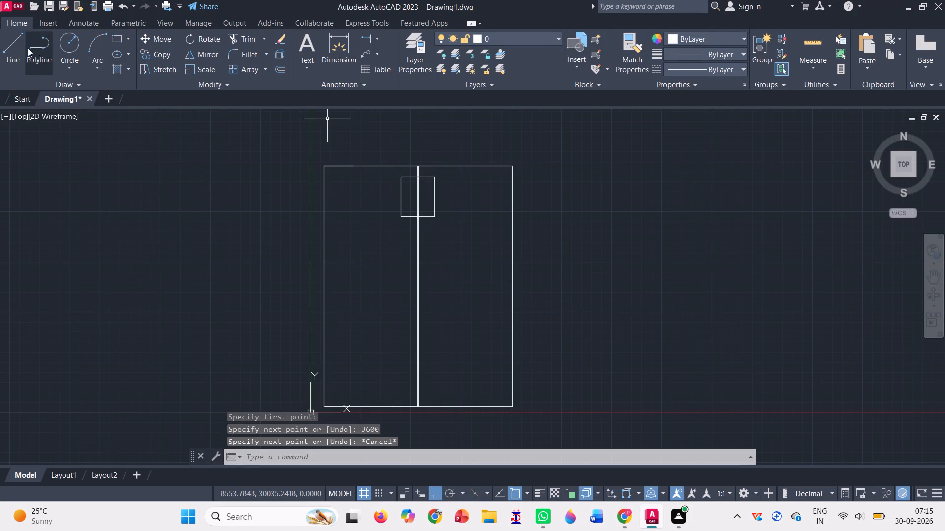
Draw a line from the outline's north-west corner 8500 mm east along the top edge, then straight south to the bottom edge.
click(12, 47)
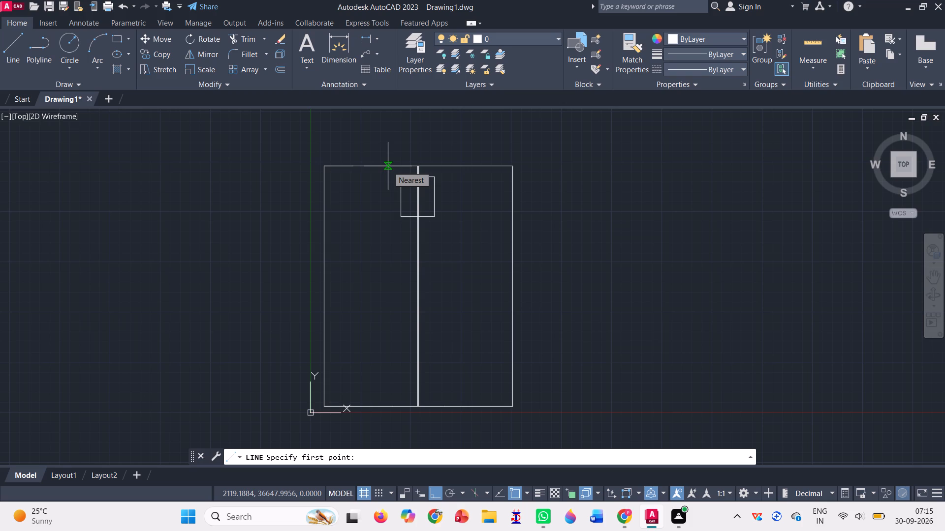
click(322, 163)
text(8500)
key(Return)
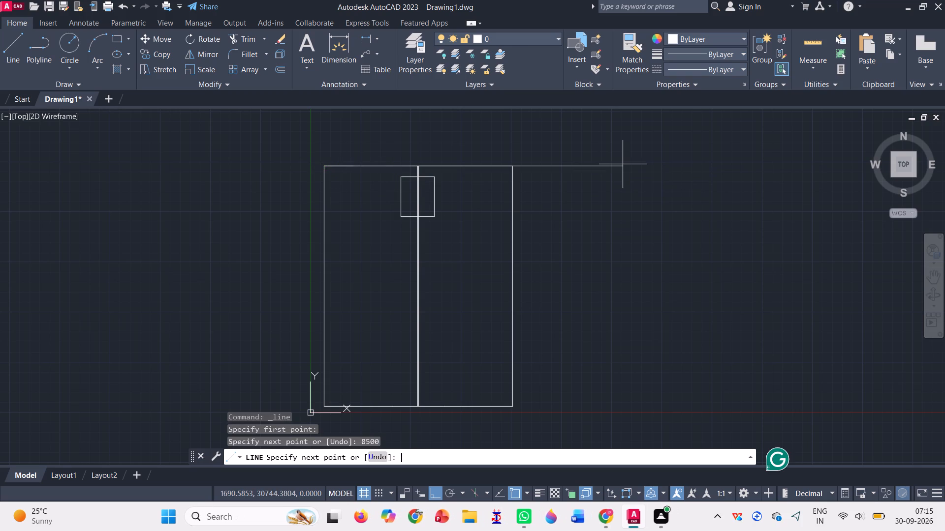
click(392, 407)
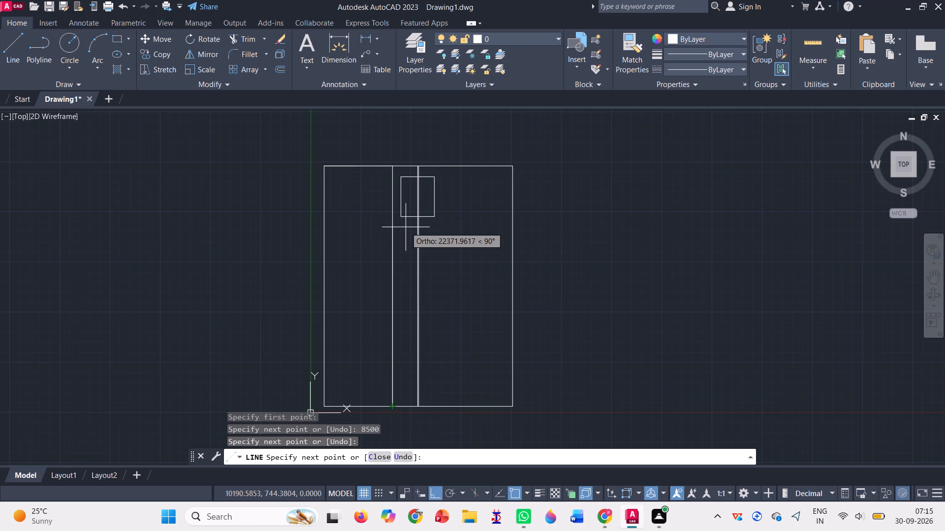
key(Return)
Draw a line from the outline's north-east corner 8500 mm west along the top edge, then straight south to the bottom edge.
click(20, 50)
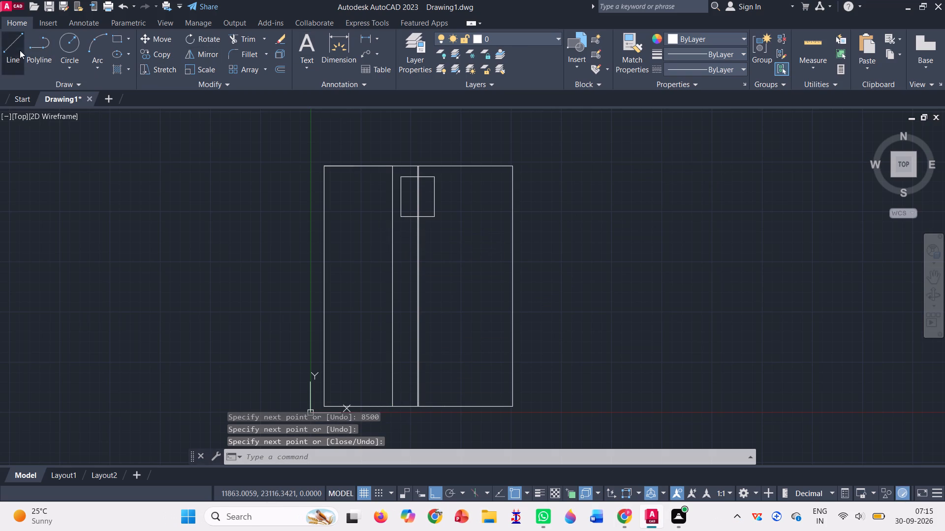
click(509, 167)
text(8500)
key(Return)
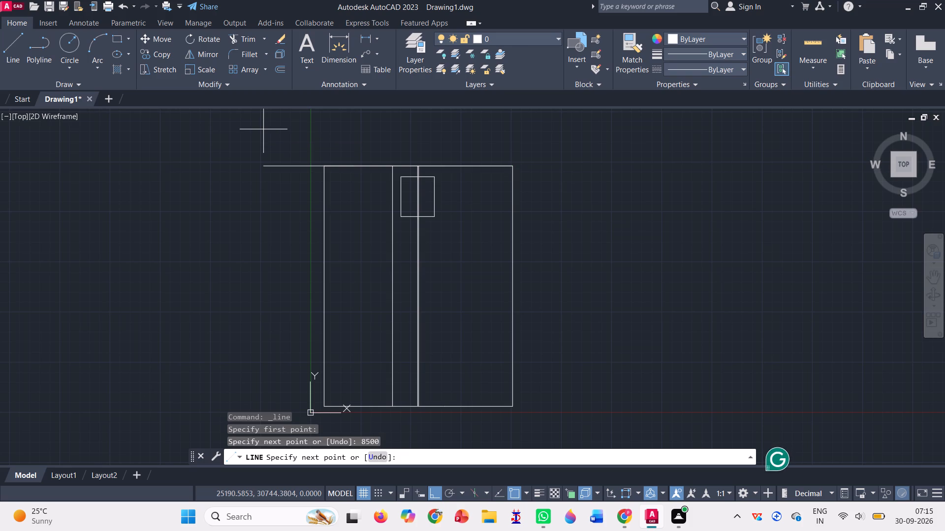
click(445, 410)
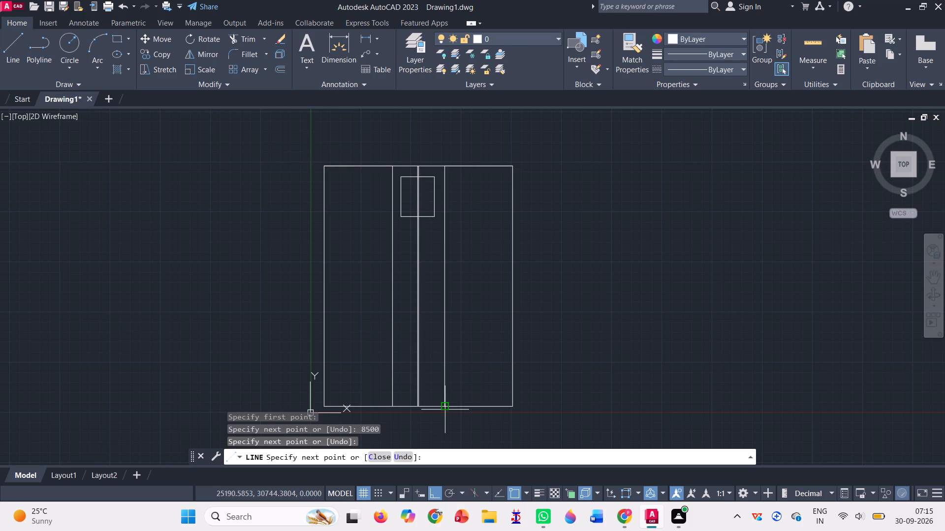
key(Return)
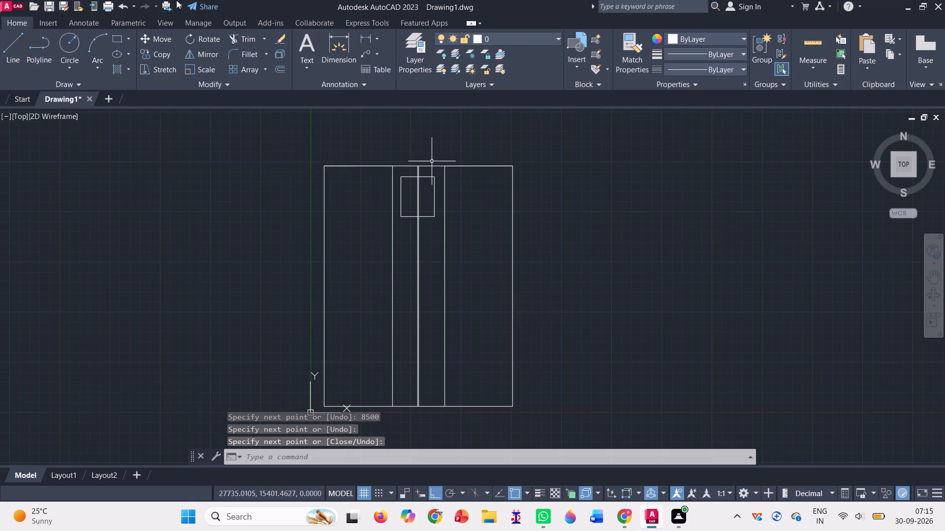
Draw a line from the small rectangle's north-west corner west to the nearer 8500 mm division, then east across to the opposite division.
click(14, 53)
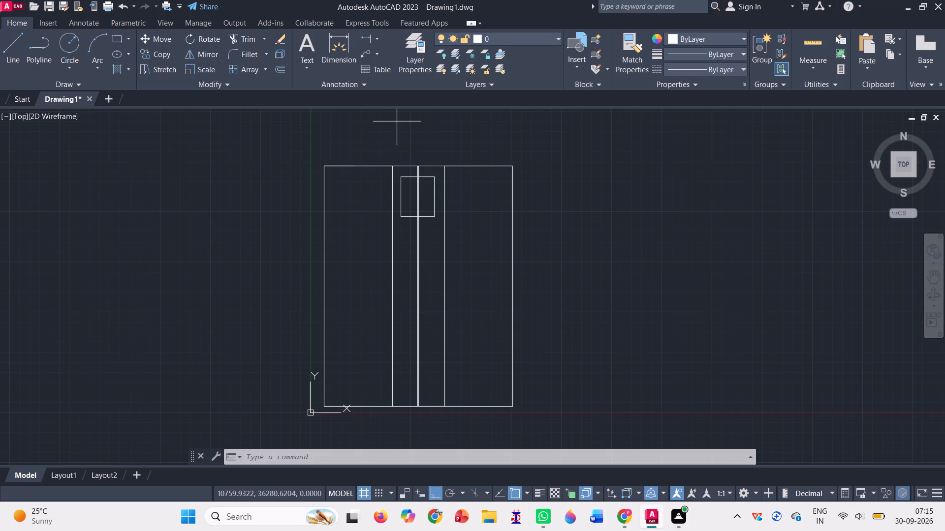
scroll(416, 167, up, 3)
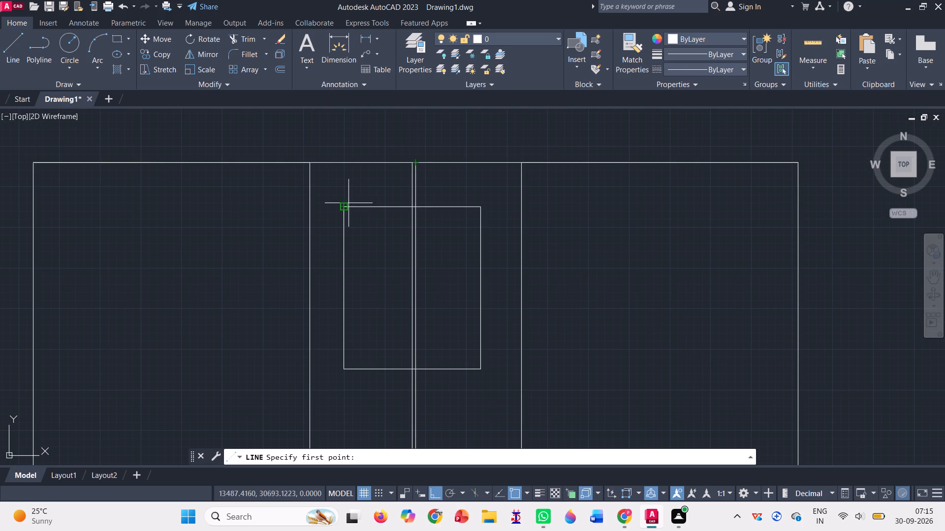
click(345, 204)
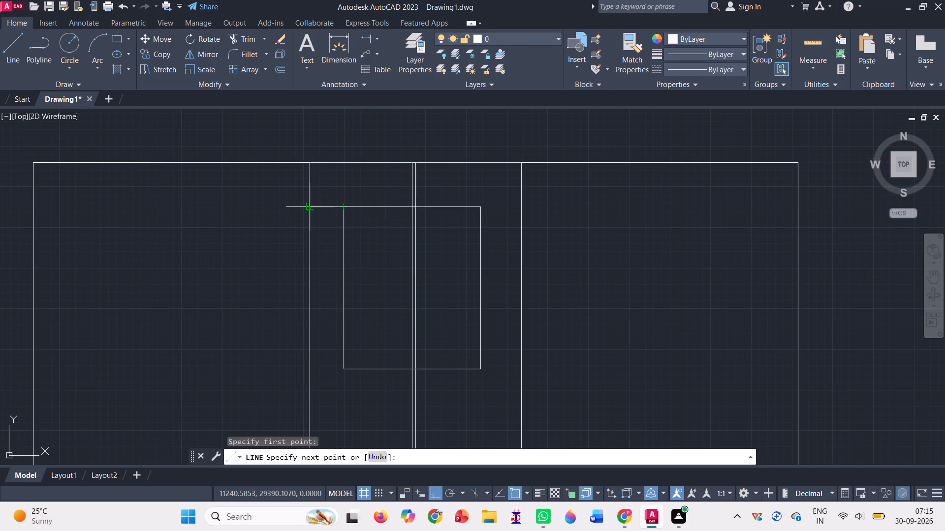
click(312, 206)
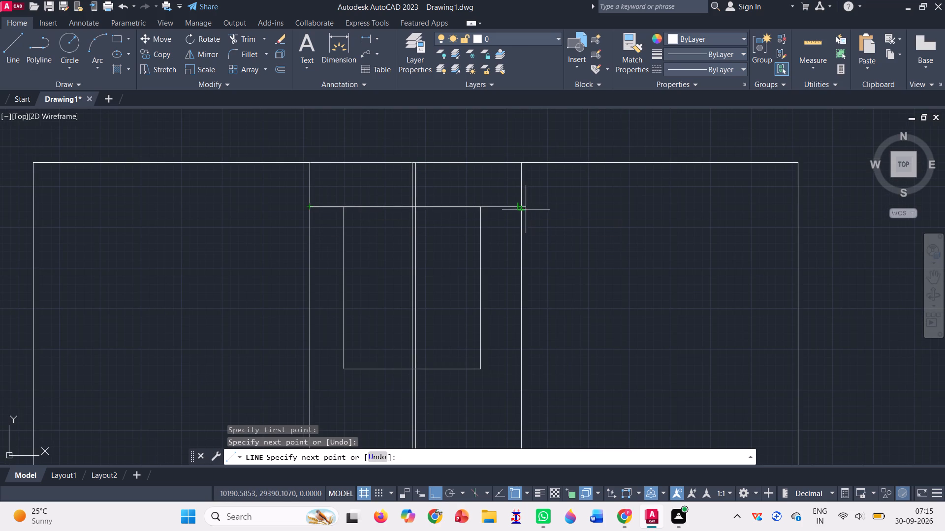
click(522, 208)
Continue the line to the small rectangle's south-east corner, east to the adjacent division, and west across to the opposite division.
scroll(510, 162, down, 2)
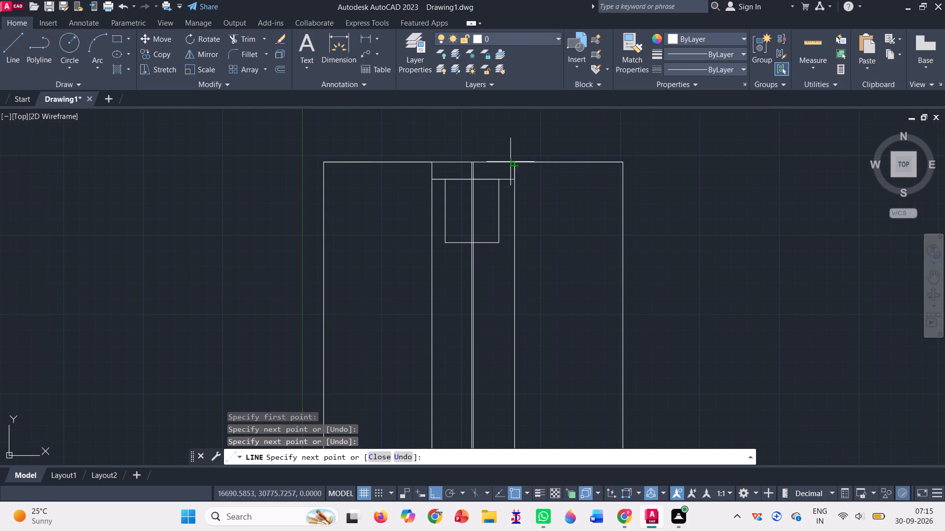
scroll(498, 246, up, 3)
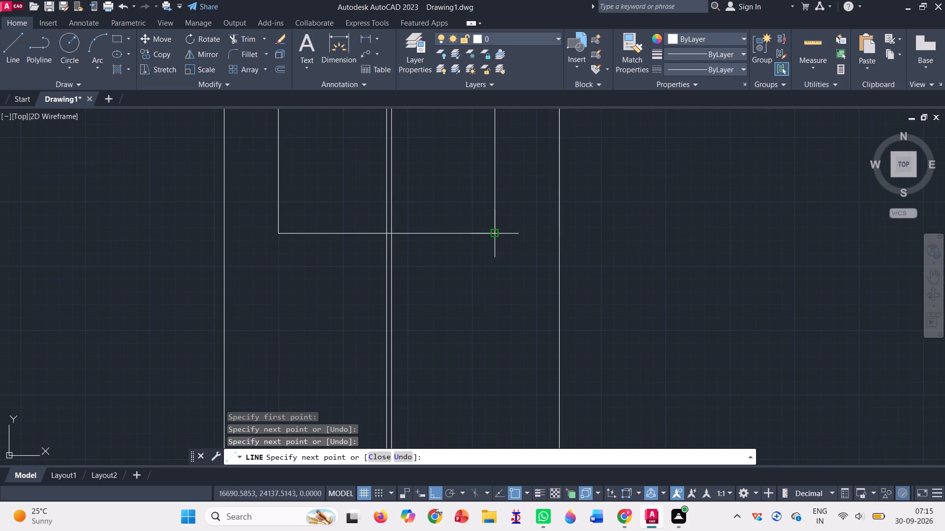
click(496, 233)
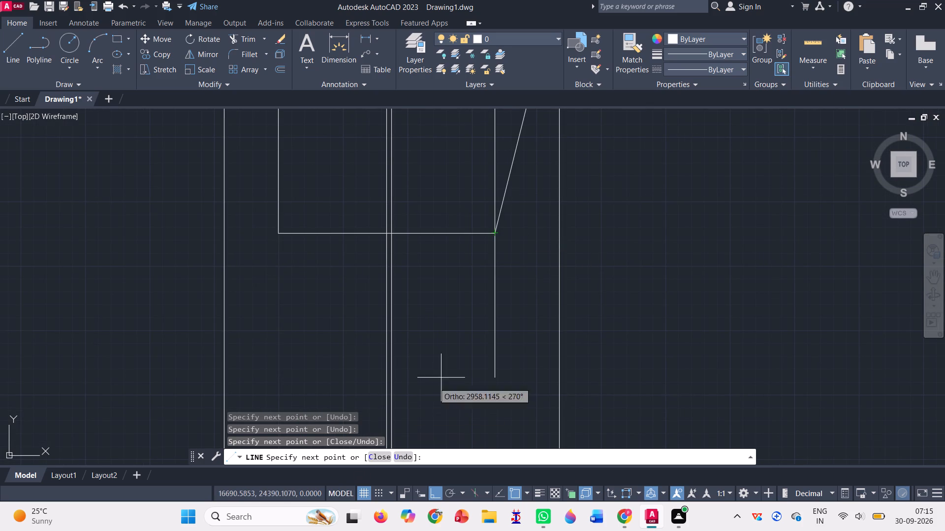
click(561, 234)
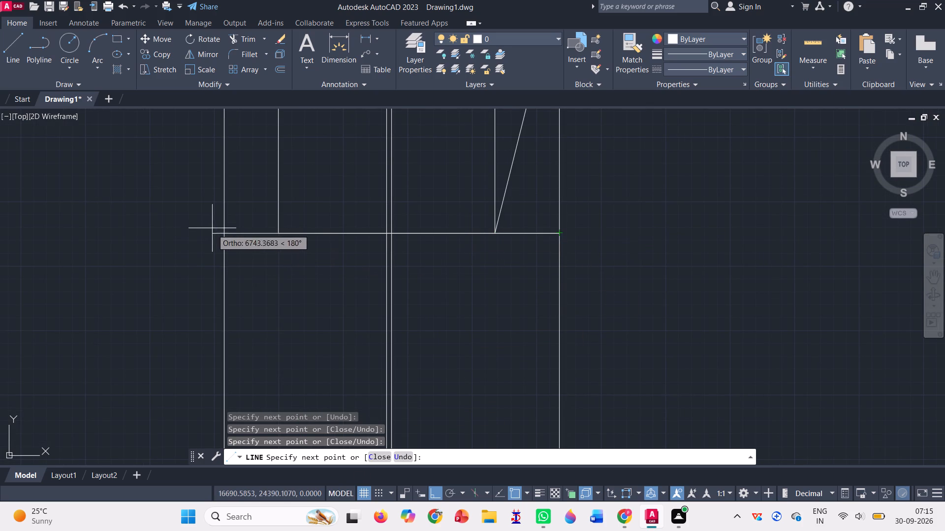
click(223, 234)
key(Return)
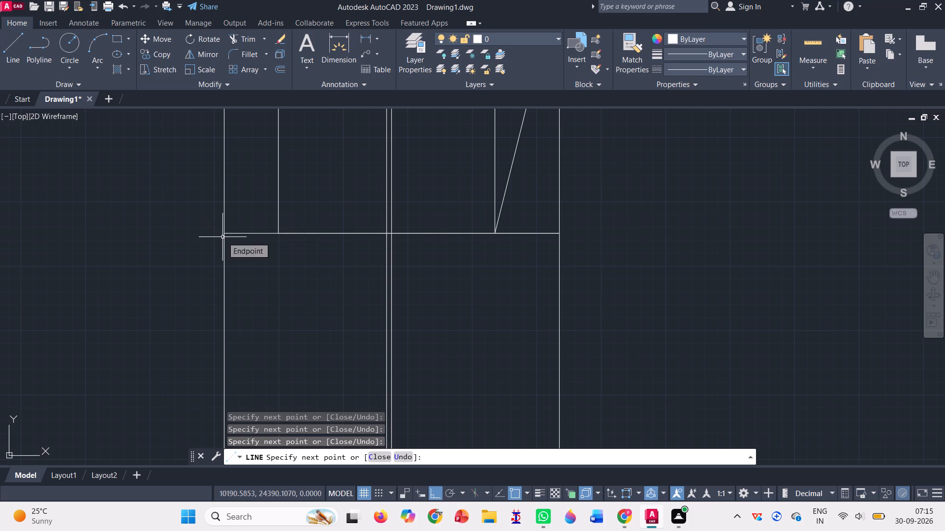
Trim away the small rectangle's east and west sides, the diagonal, and the part of the double line between its top and bottom sides.
scroll(221, 240, down, 3)
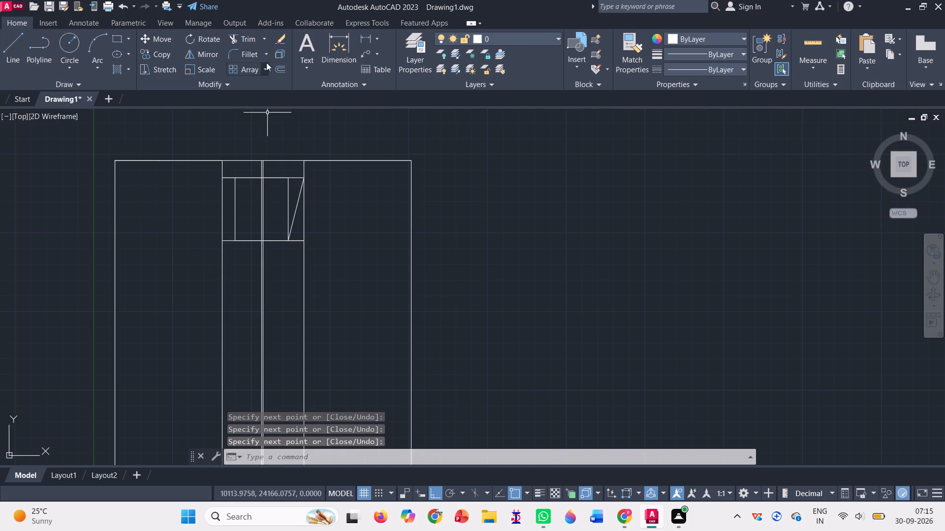
click(236, 44)
scroll(276, 208, up, 1)
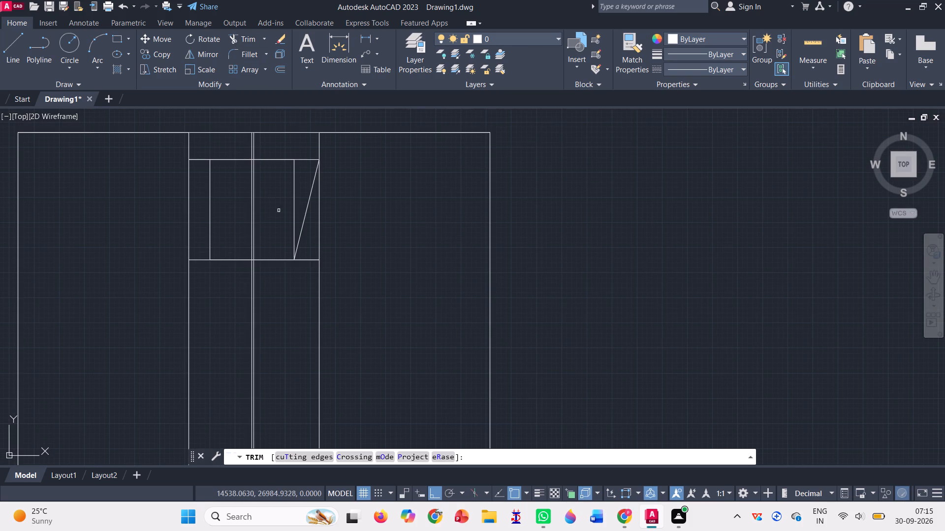
drag(281, 209, 308, 229)
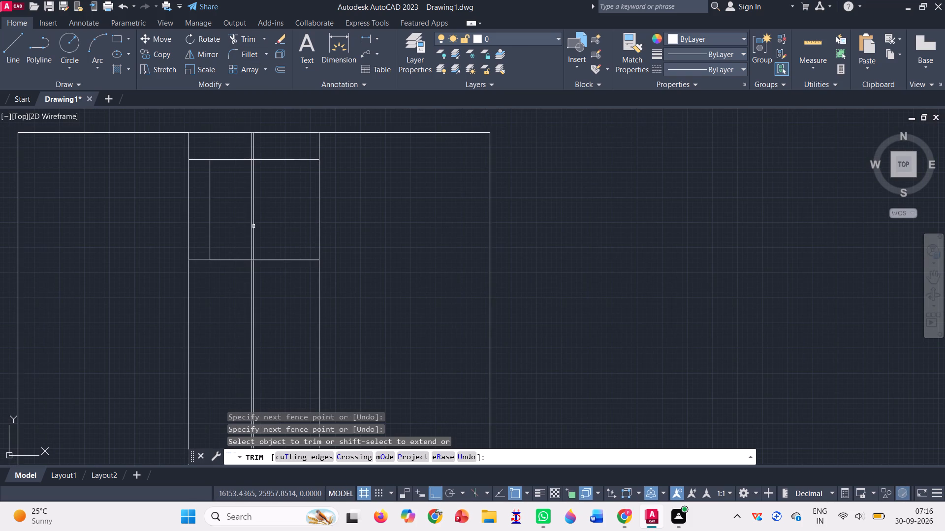
drag(200, 216, 274, 209)
scroll(274, 209, down, 1)
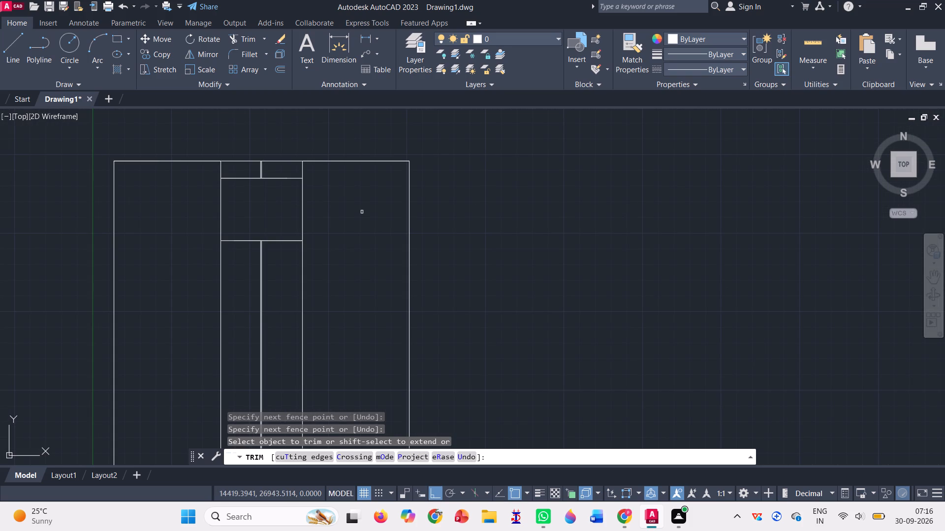
scroll(364, 212, down, 2)
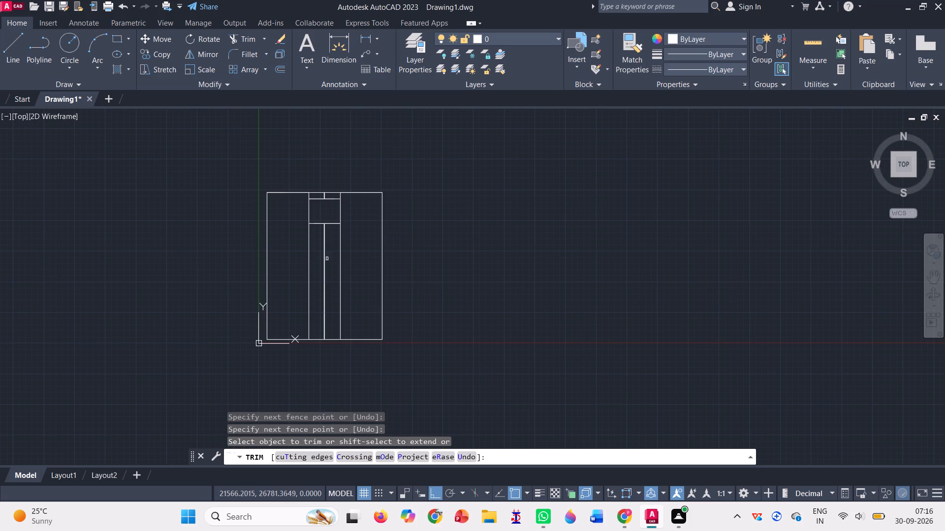
scroll(303, 278, up, 1)
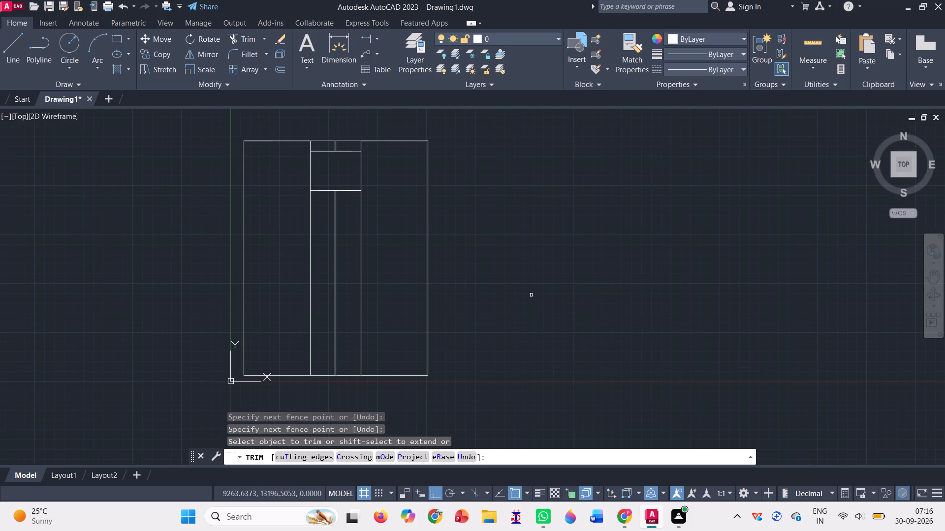
key(Escape)
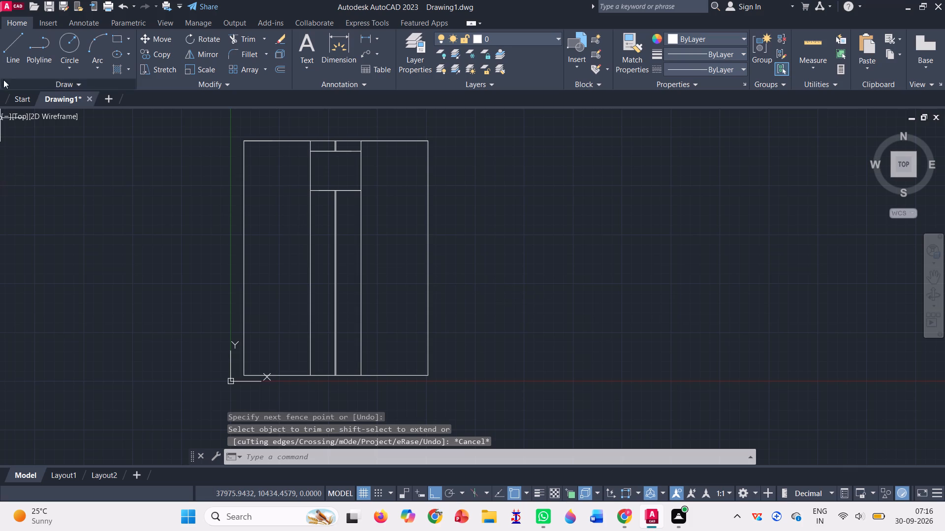
Draw a band from the west edge's midpoint: 5000 mm north, east to the outline's east edge, 5000 mm south, and west to the start.
click(12, 60)
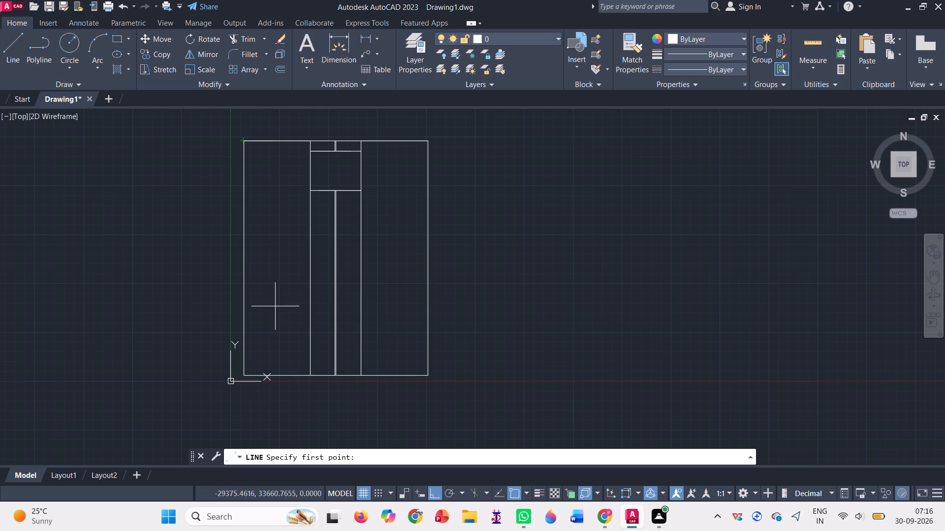
click(244, 257)
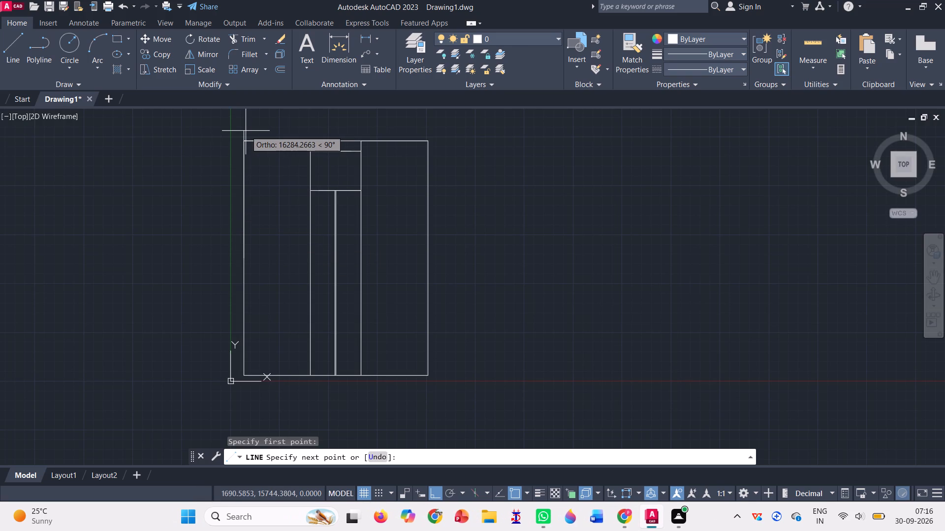
text(5000)
key(Return)
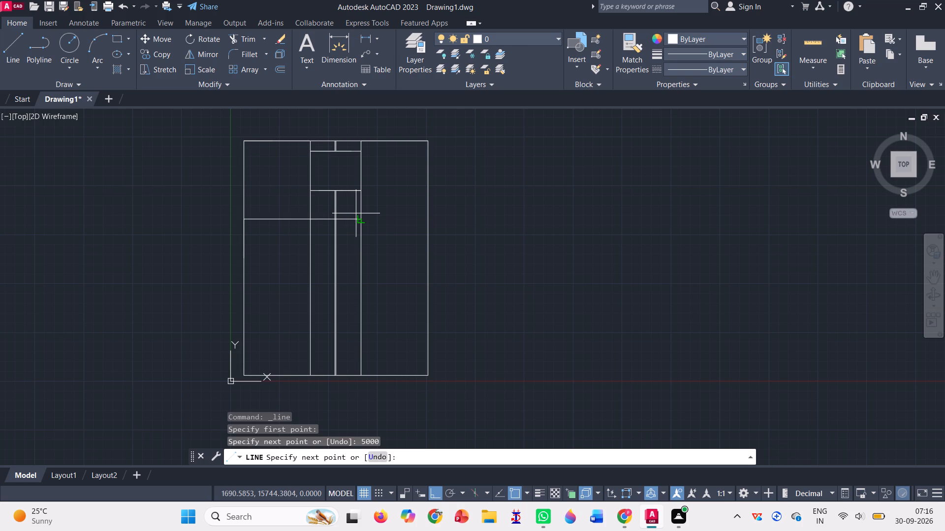
click(426, 221)
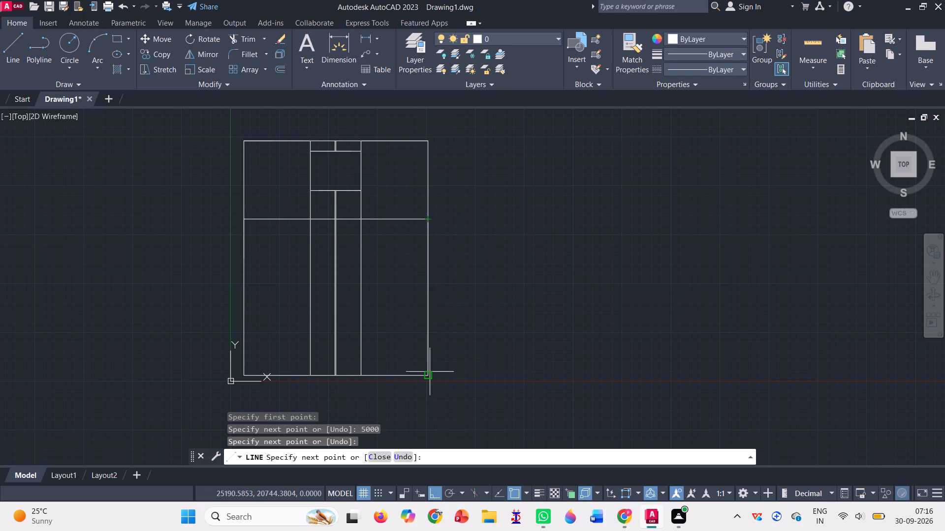
text(5000)
key(Return)
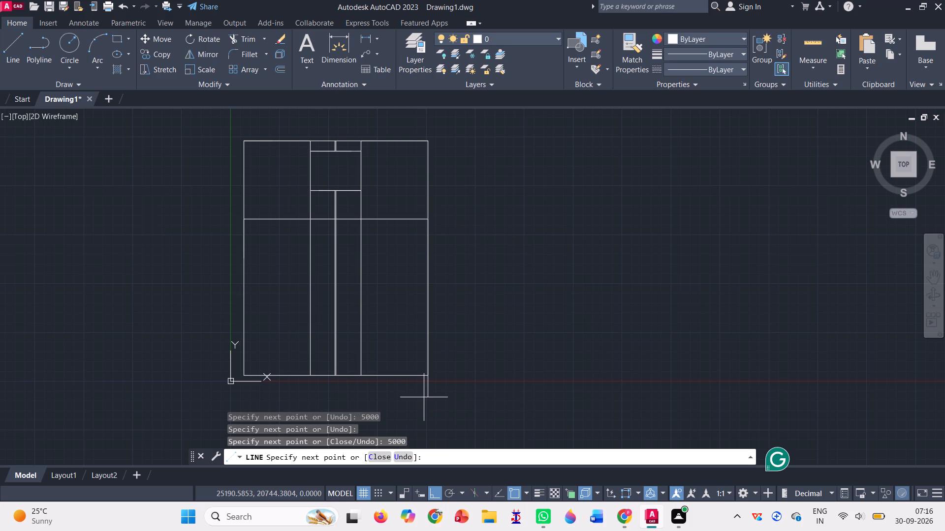
click(243, 260)
key(Return)
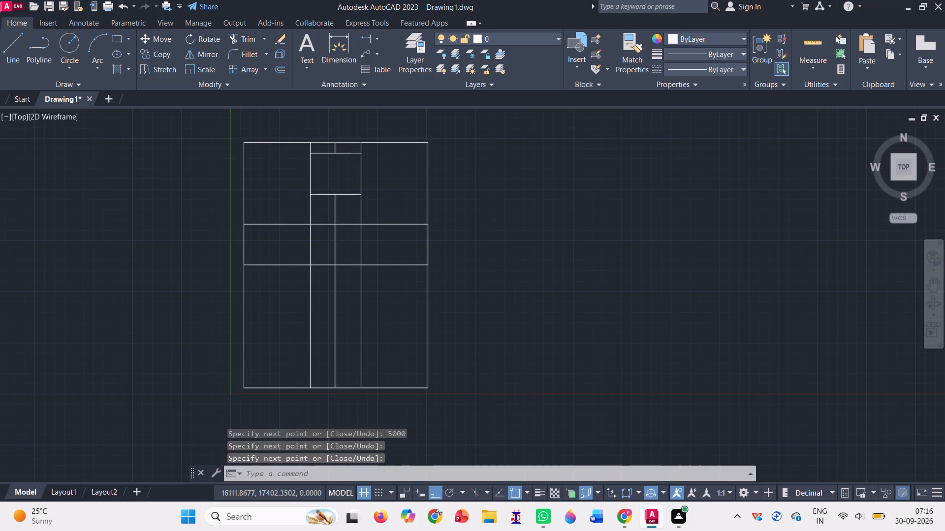
Move the cross band's four lines south, from a point about midway along its west side to its south-west corner.
click(166, 41)
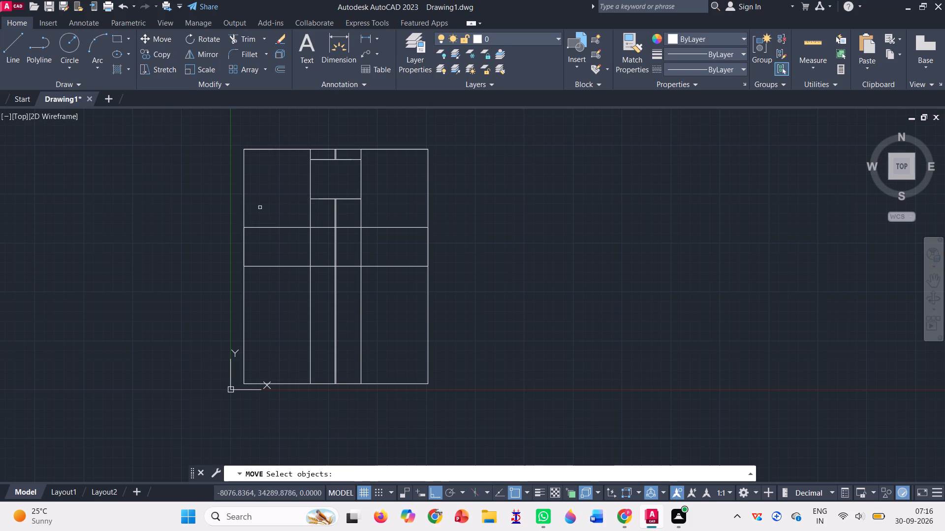
click(269, 228)
click(278, 267)
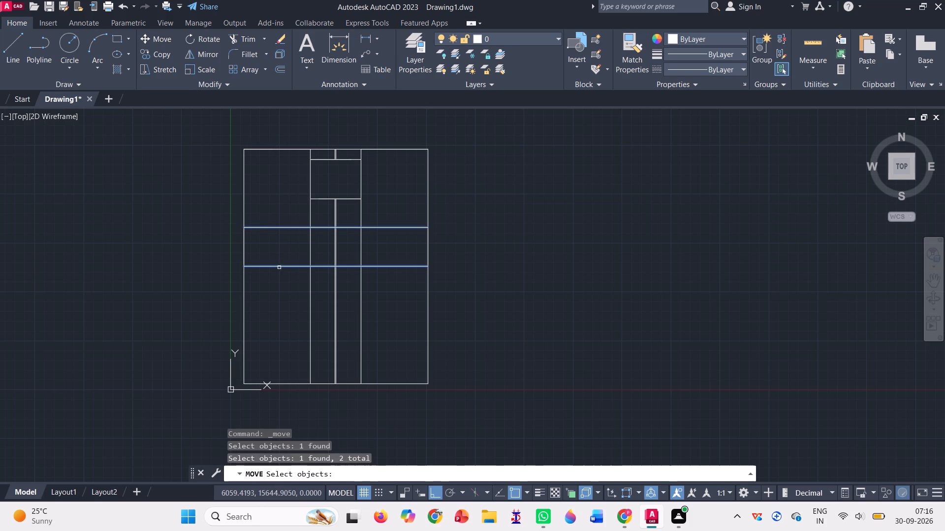
click(428, 248)
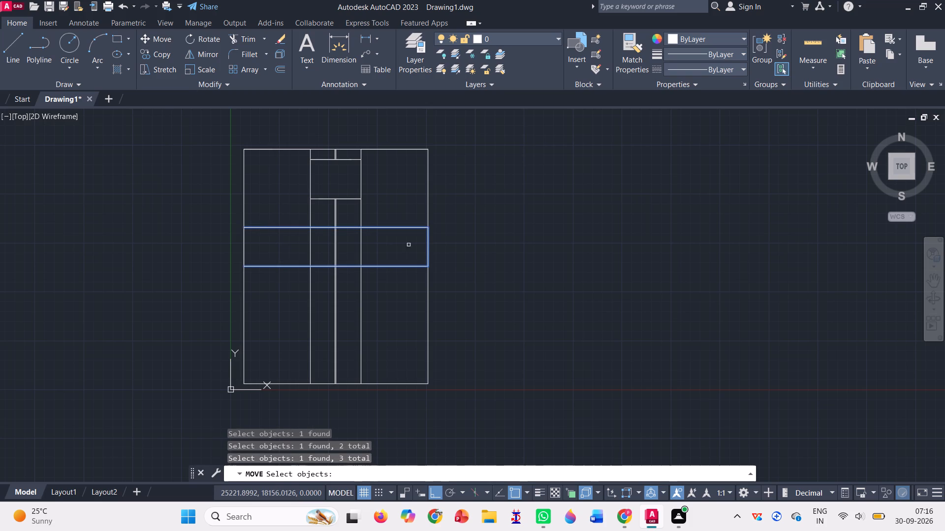
click(244, 245)
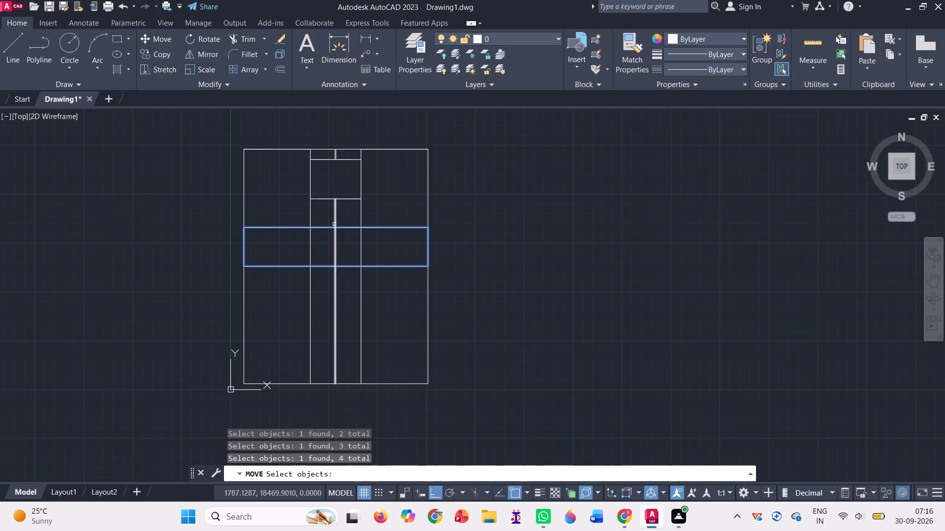
key(Return)
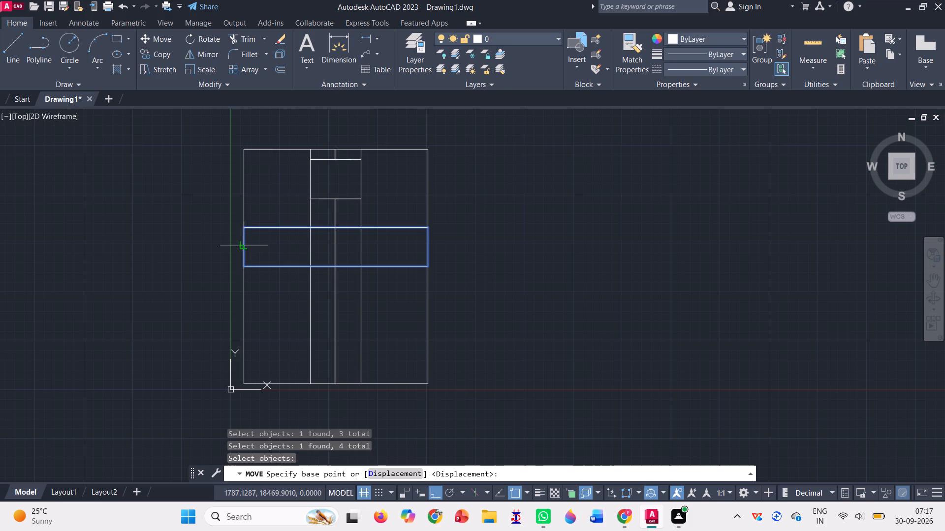
click(240, 245)
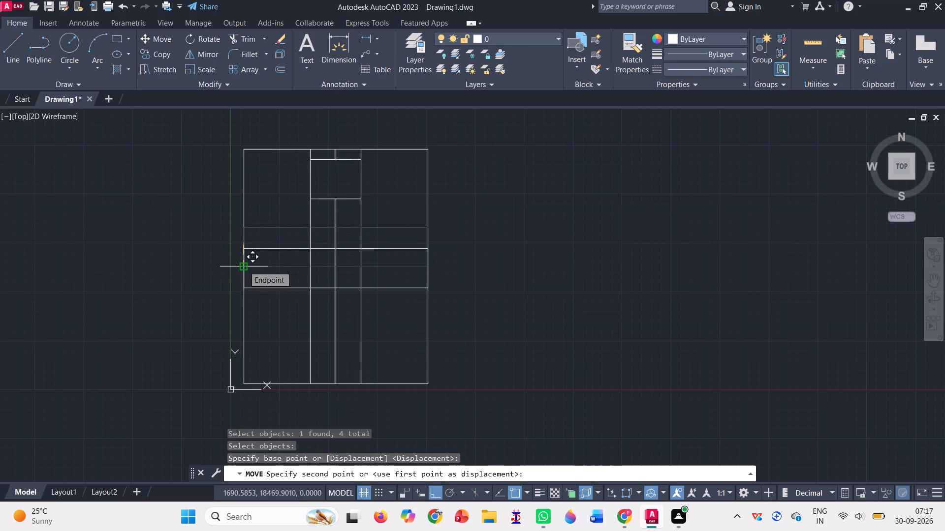
click(244, 266)
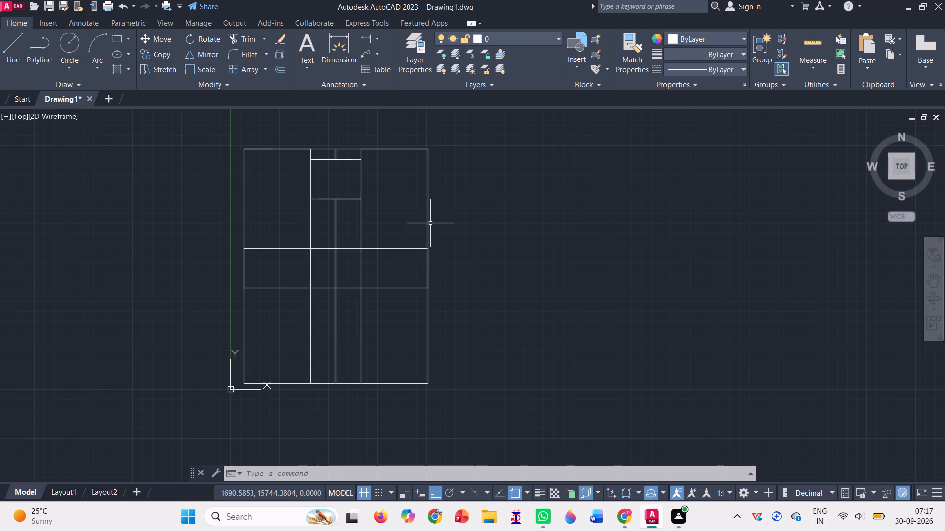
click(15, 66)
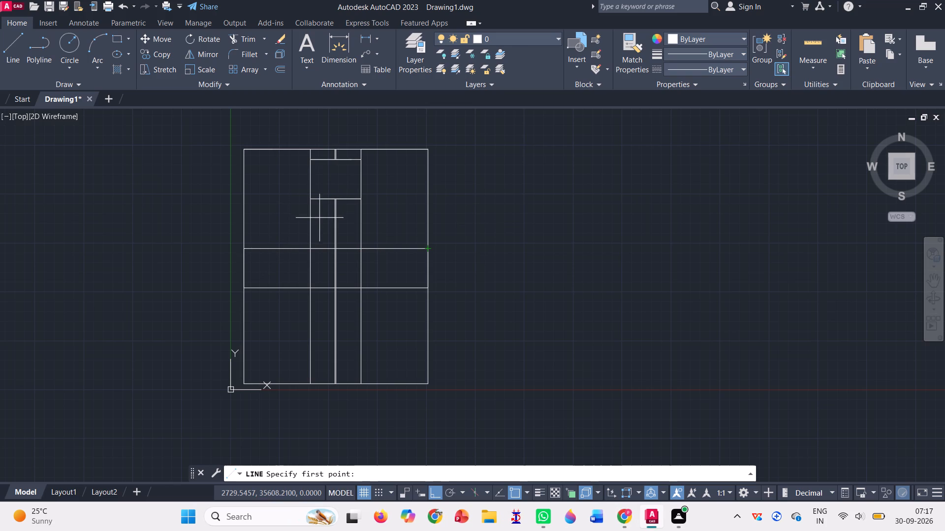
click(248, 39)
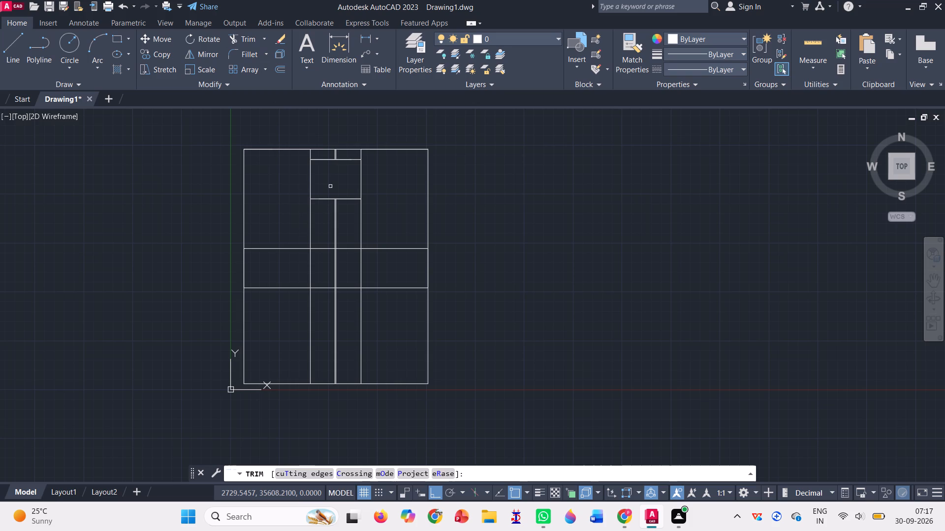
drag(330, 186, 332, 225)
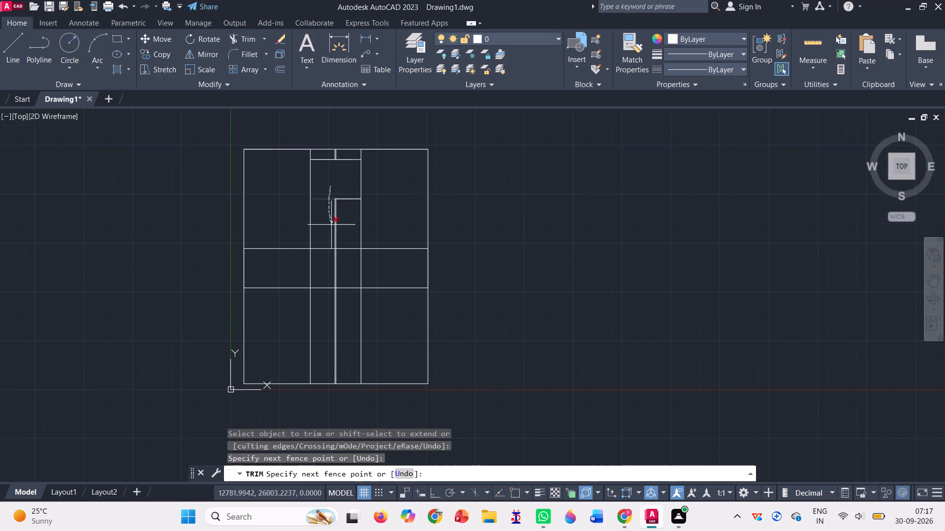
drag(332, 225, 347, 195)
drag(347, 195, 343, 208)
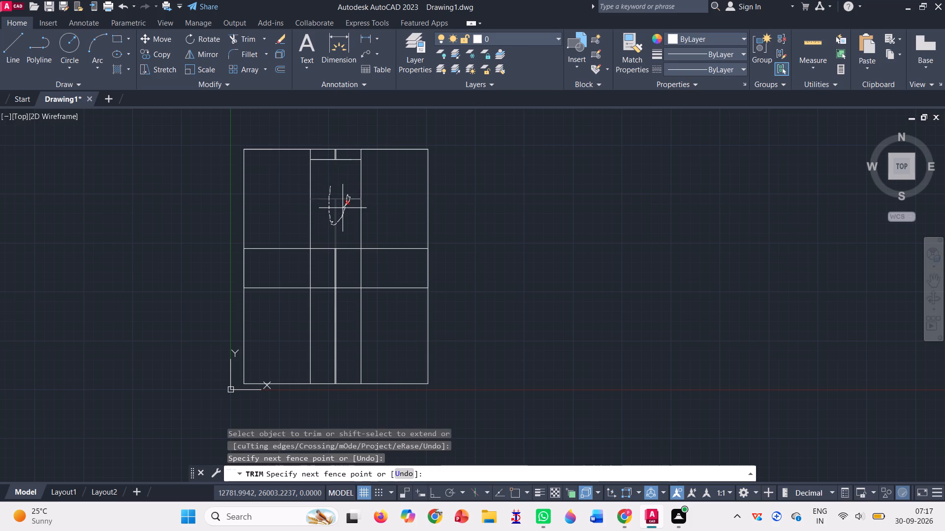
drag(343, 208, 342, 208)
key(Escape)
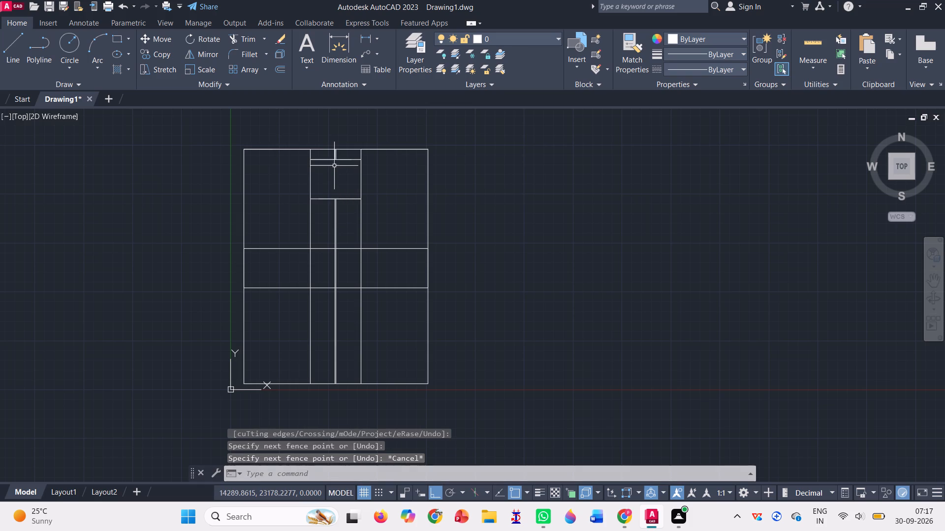
Draw the missing double line across the central room: down from its top side, east 100 mm along the bottom side, and back up.
click(12, 54)
scroll(340, 158, up, 2)
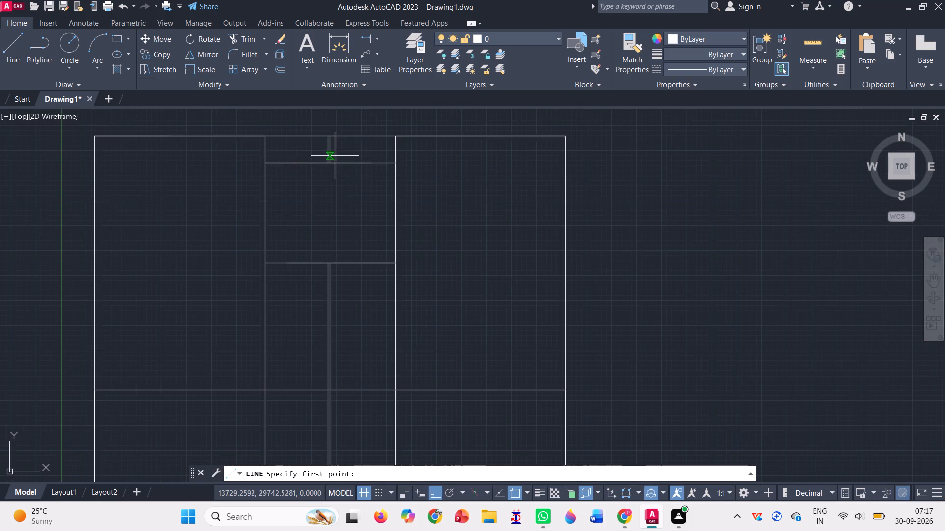
scroll(335, 156, up, 6)
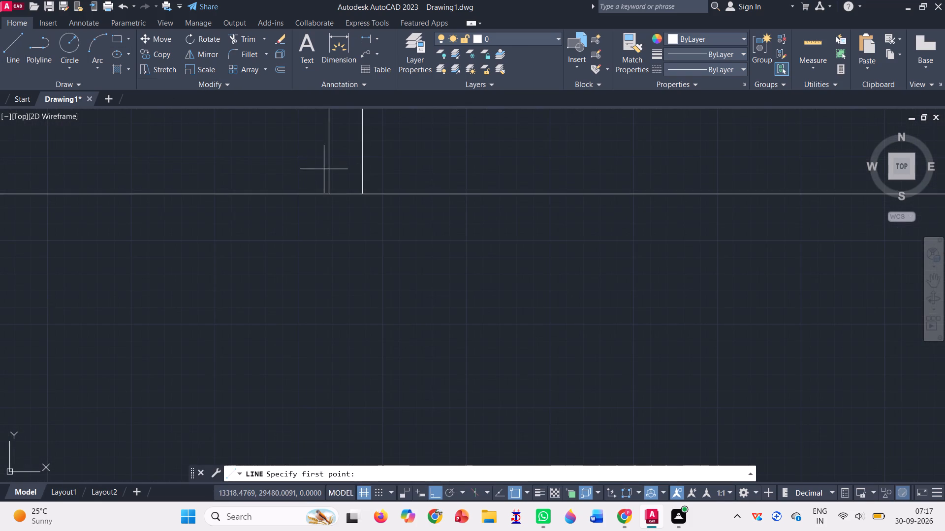
click(329, 195)
scroll(329, 195, down, 5)
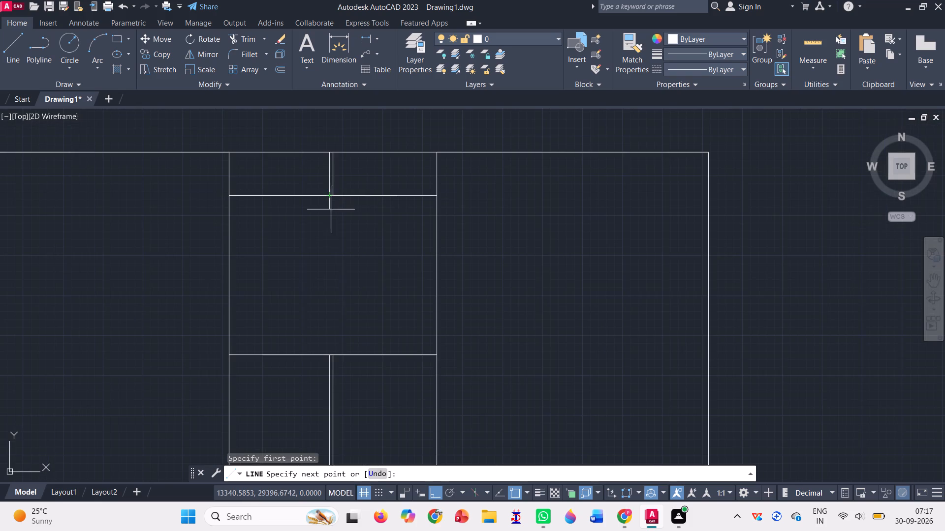
scroll(324, 357, up, 5)
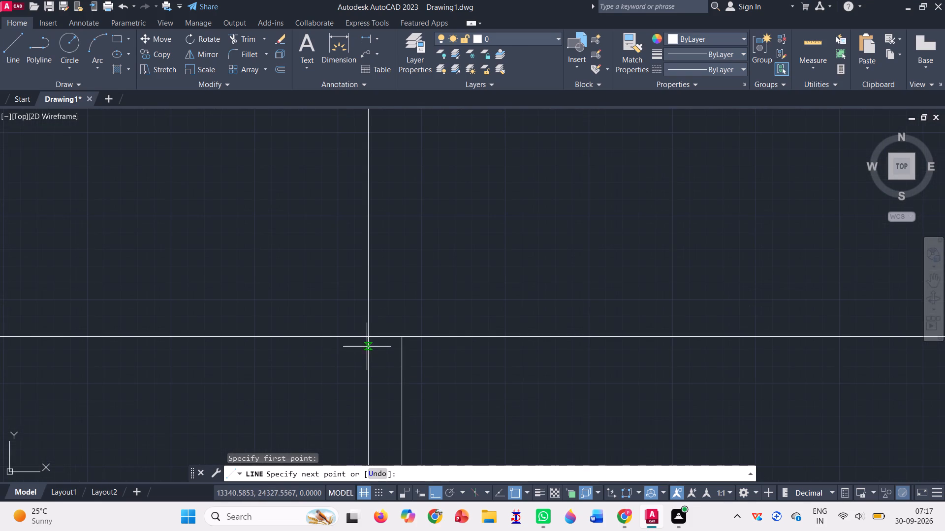
click(369, 340)
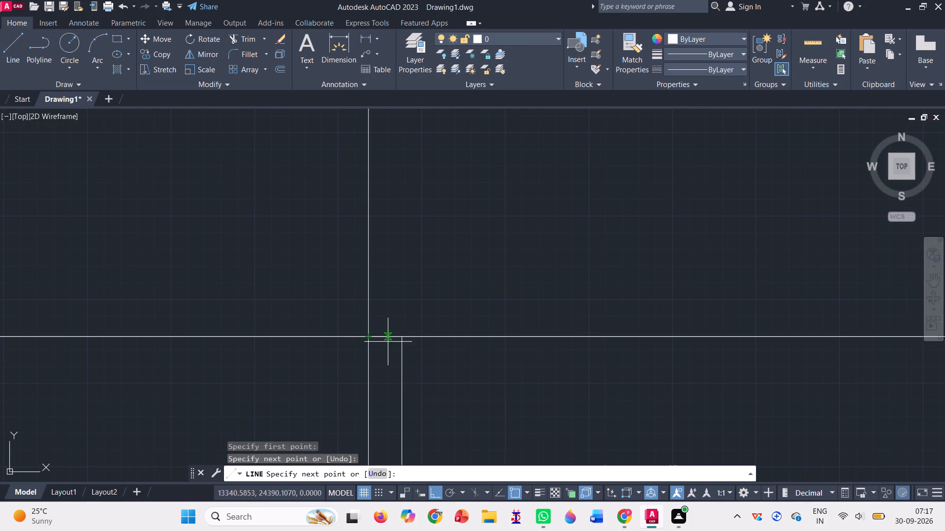
click(403, 338)
scroll(402, 339, down, 6)
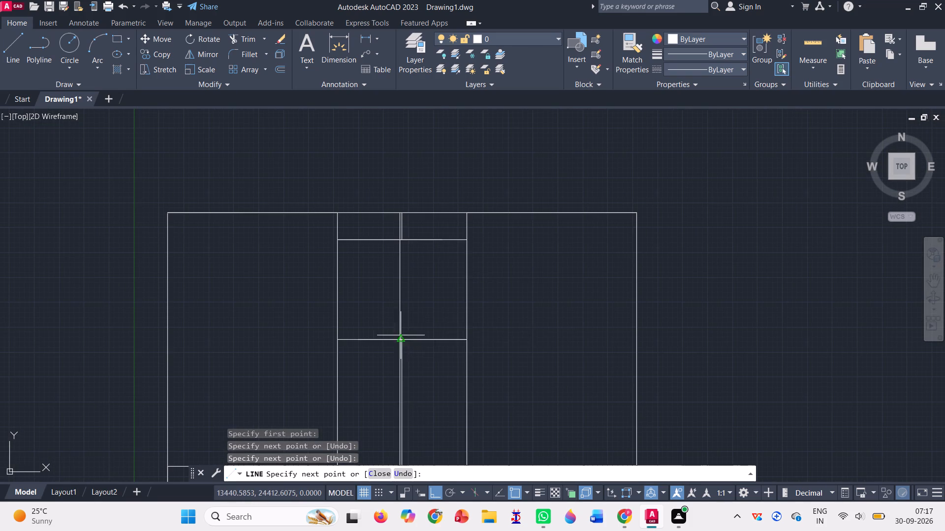
scroll(405, 241, up, 5)
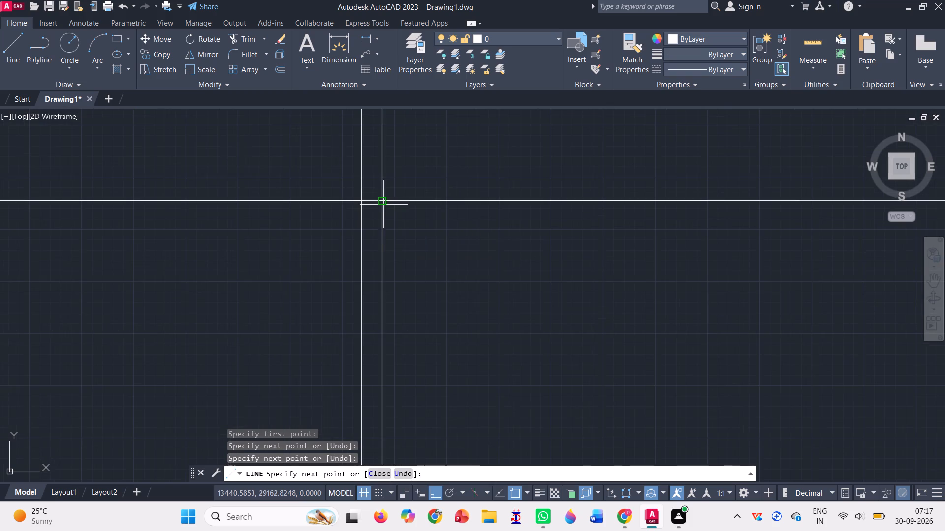
double_click(382, 202)
key(Return)
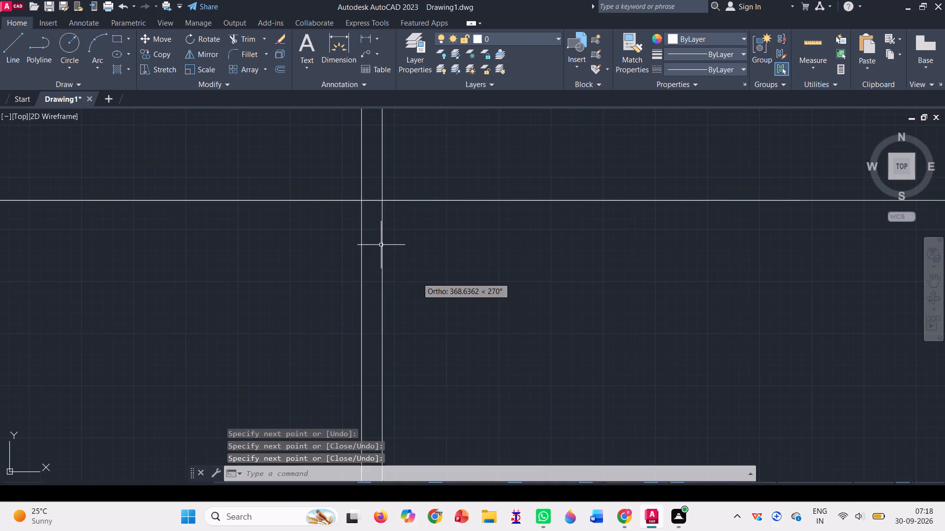
Copy all six double-line segments 100 mm east, from the west line's north end to the east line's north end.
click(160, 55)
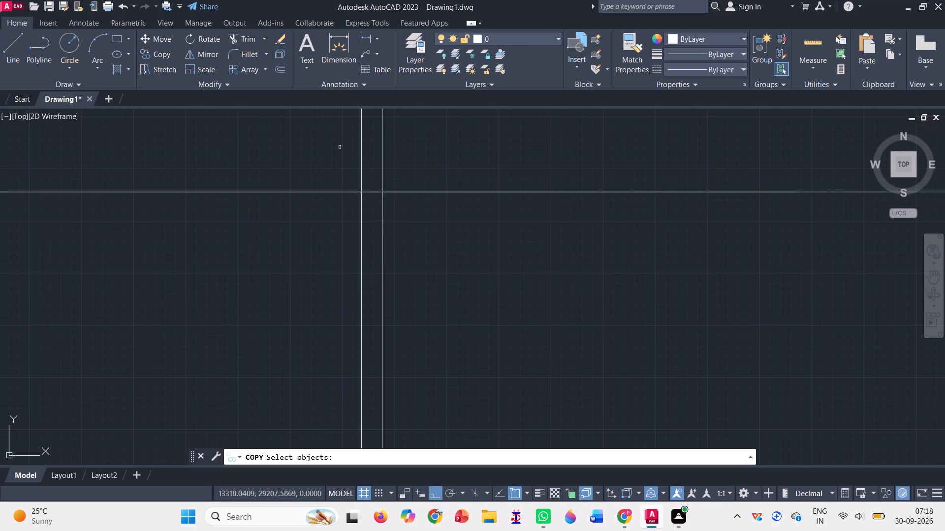
click(362, 147)
click(385, 146)
click(370, 154)
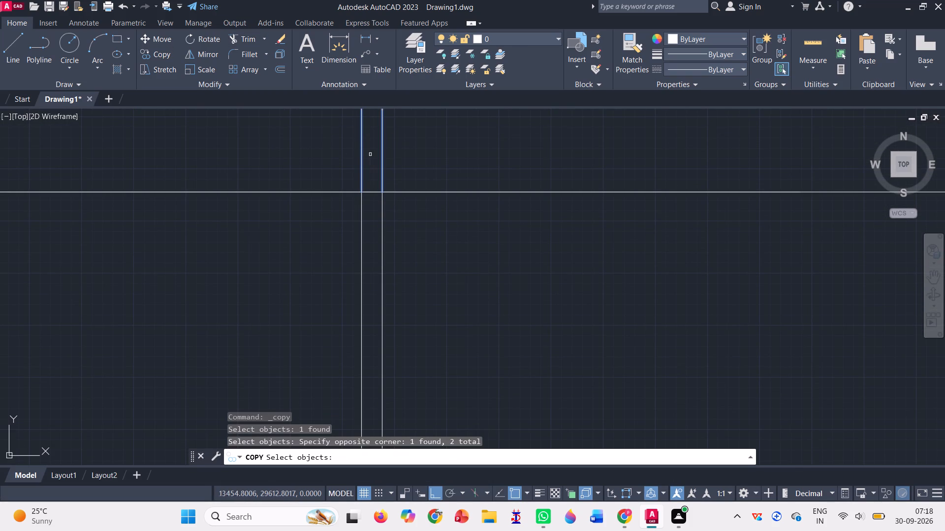
click(360, 221)
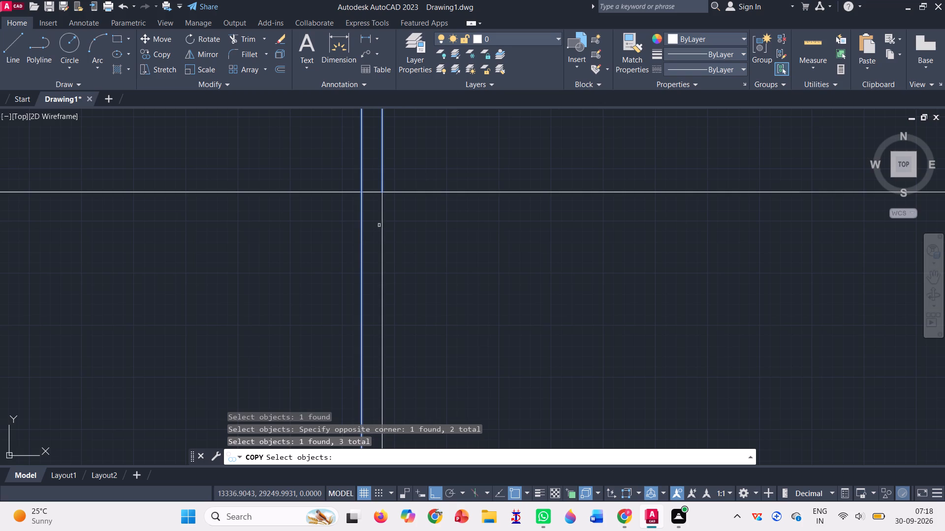
click(383, 223)
scroll(371, 192, down, 5)
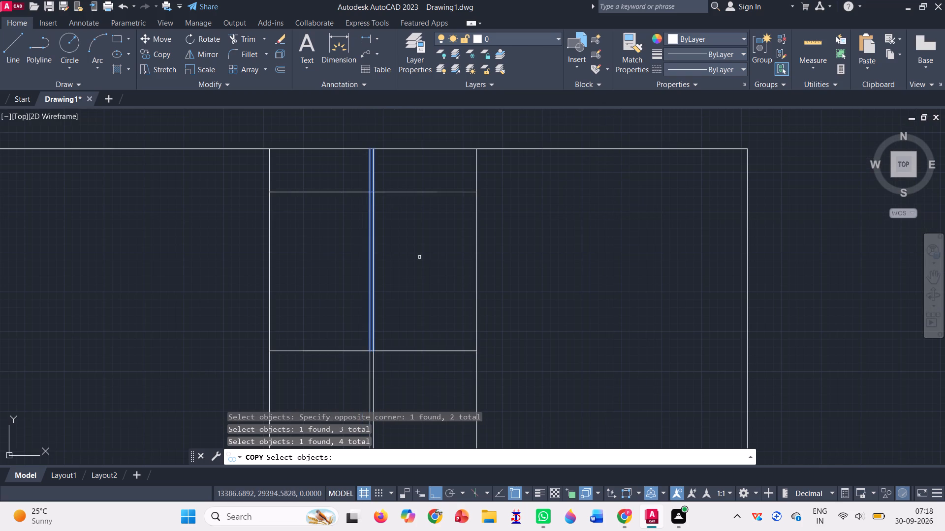
scroll(376, 382, up, 5)
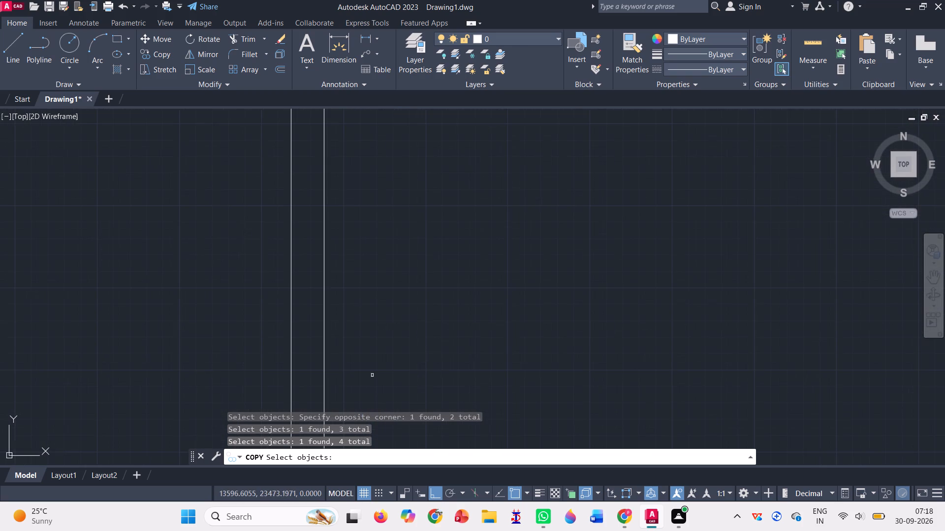
click(322, 284)
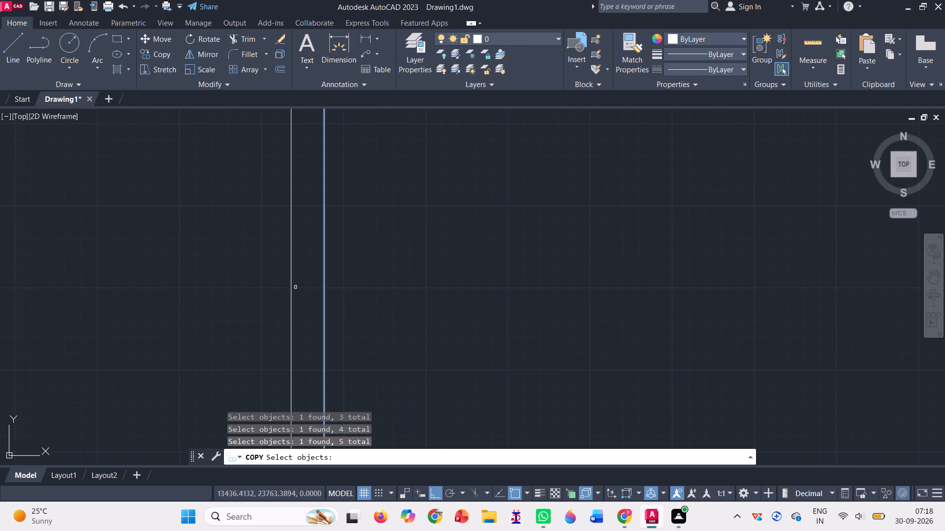
click(291, 287)
scroll(363, 262, down, 6)
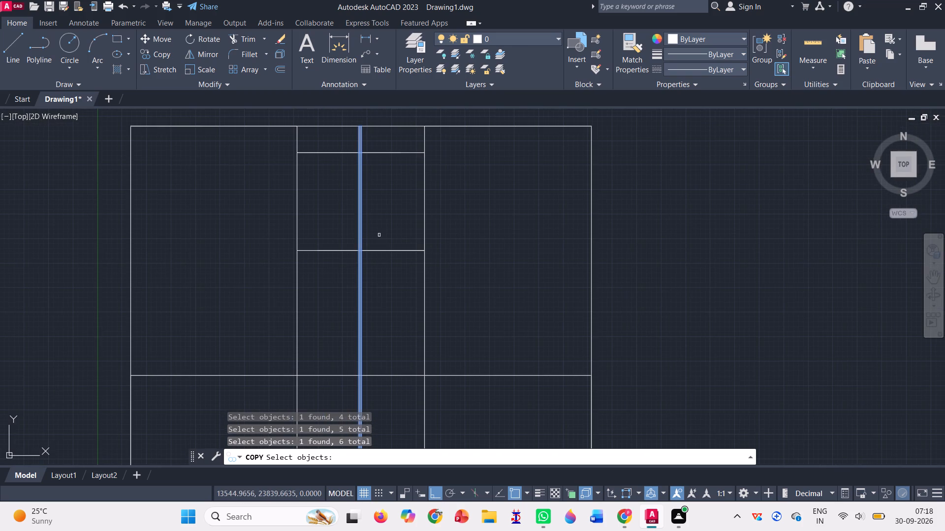
scroll(383, 232, down, 5)
scroll(367, 297, up, 2)
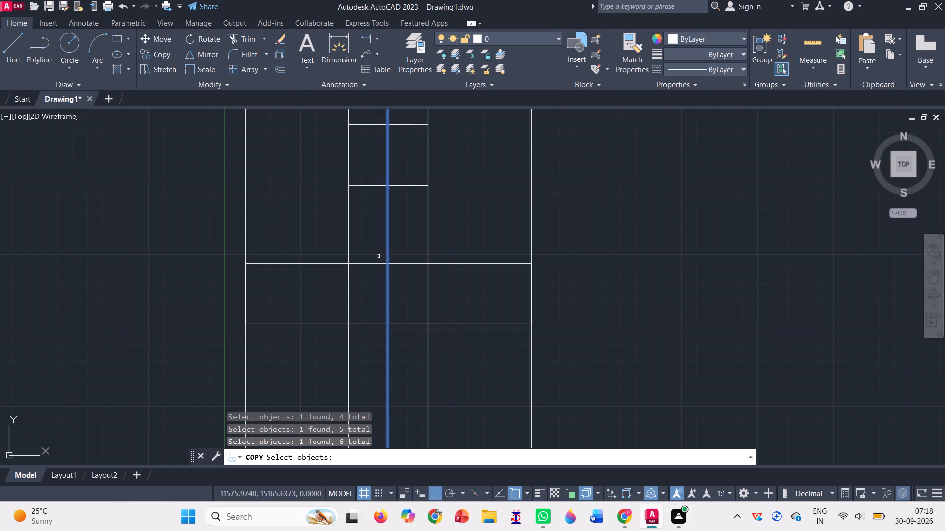
key(Return)
scroll(403, 213, down, 3)
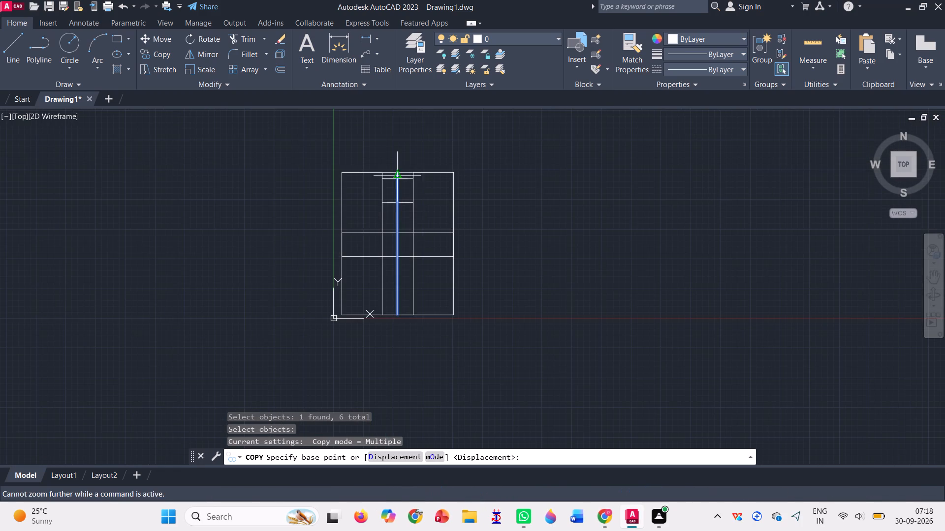
scroll(396, 173, up, 7)
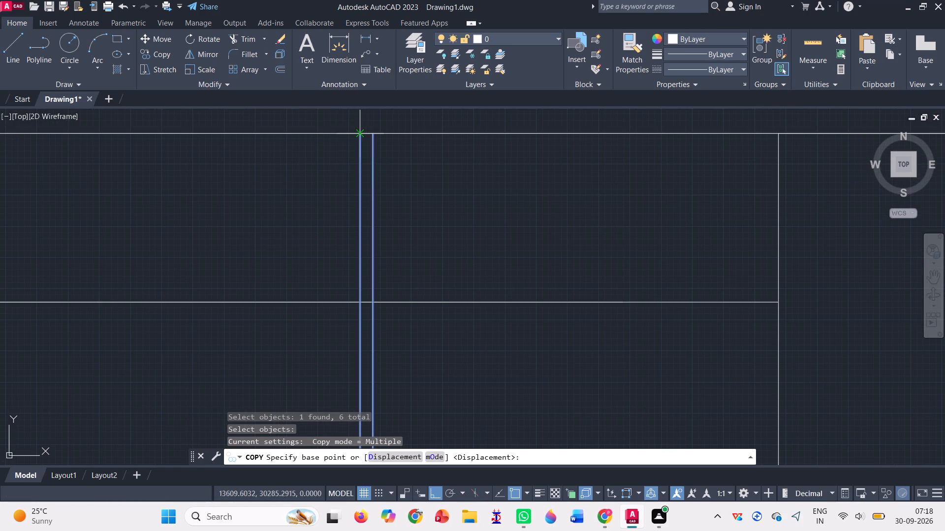
click(356, 136)
click(375, 134)
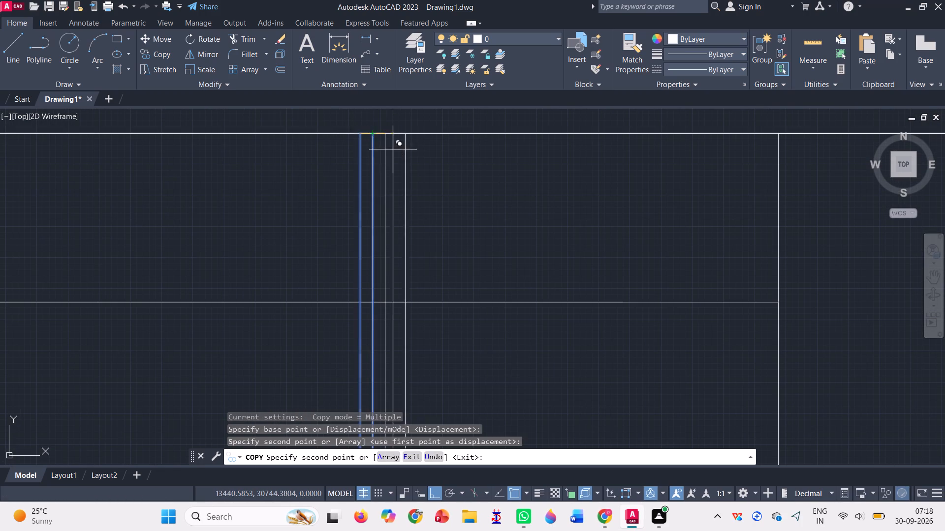
scroll(399, 163, down, 1)
key(Escape)
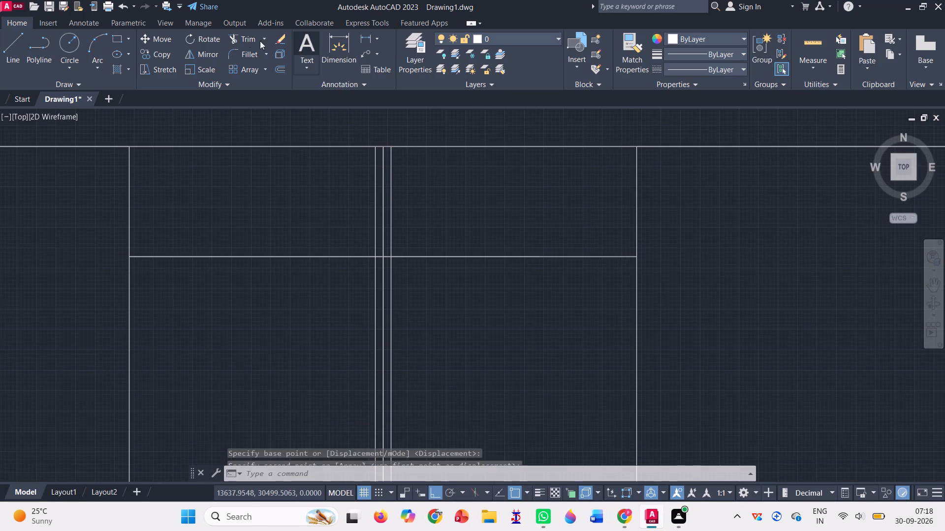
Trim away the middle of the three closely spaced central lines along the plan's full height, leaving only the outer pair.
click(244, 38)
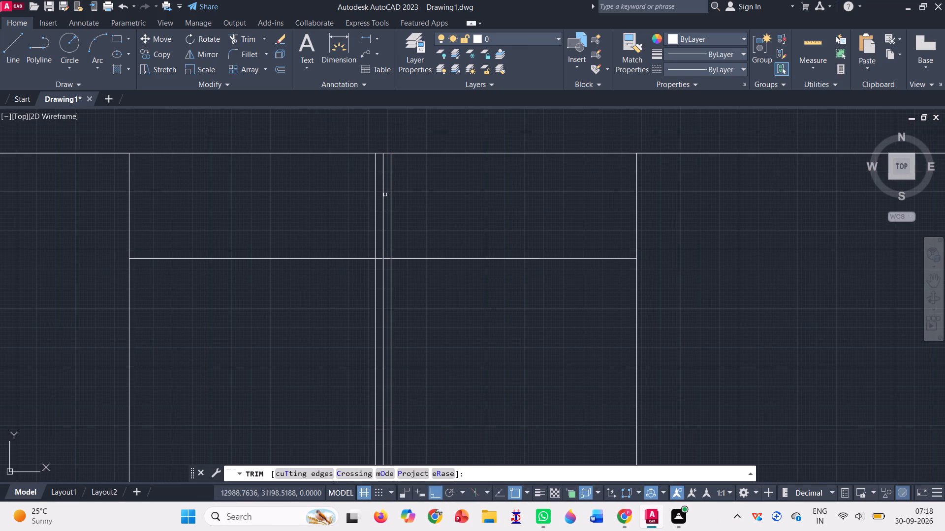
click(382, 192)
click(383, 196)
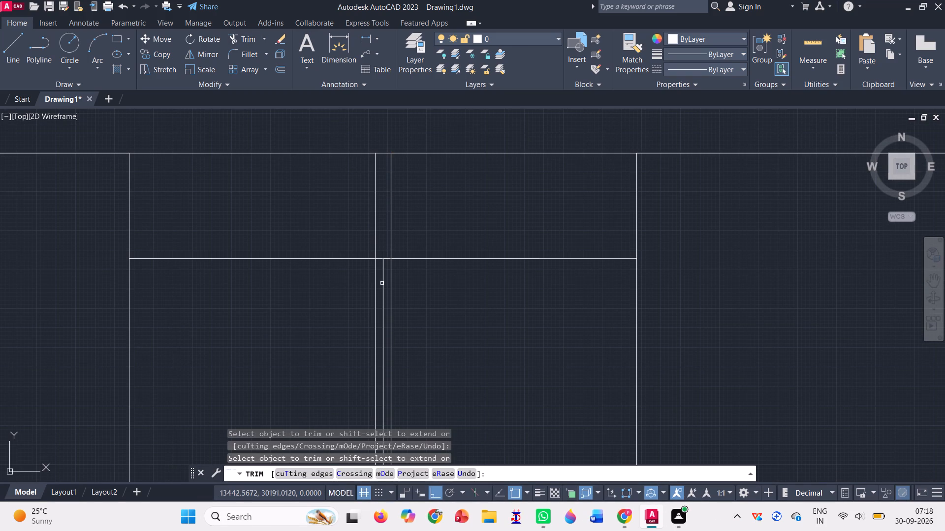
click(381, 280)
click(385, 274)
click(383, 268)
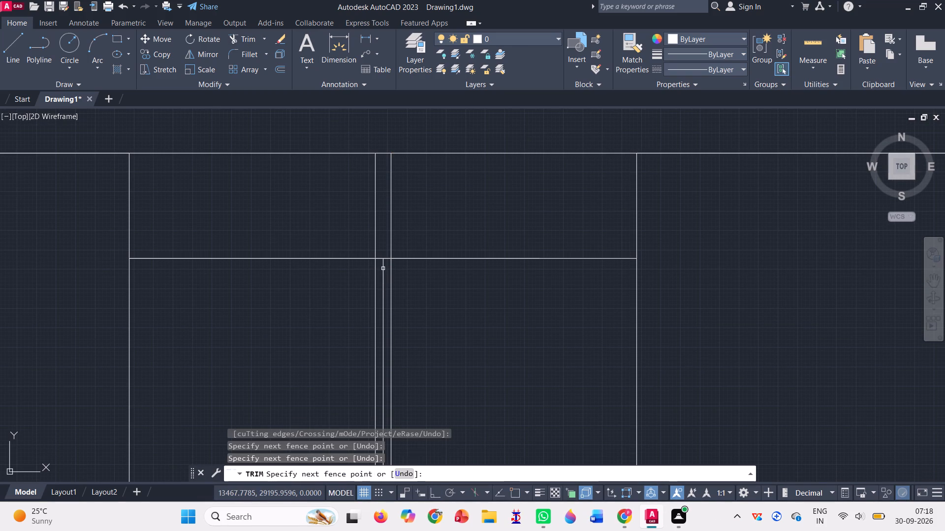
click(383, 268)
scroll(394, 218, down, 3)
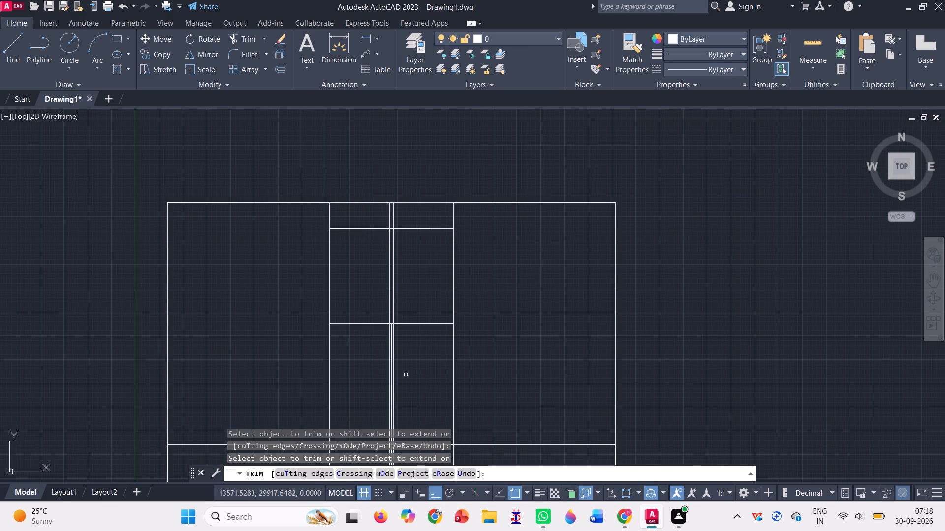
scroll(398, 362, up, 4)
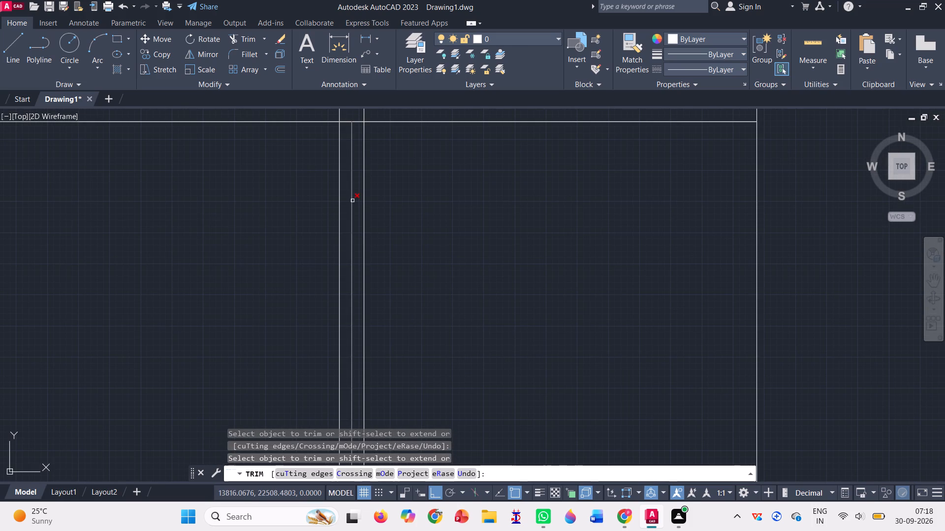
click(347, 205)
click(353, 205)
scroll(353, 205, down, 4)
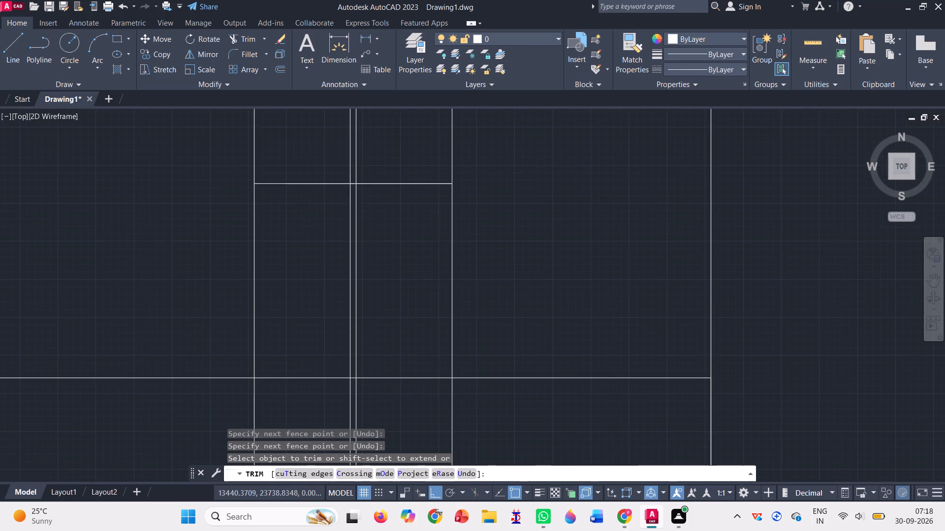
scroll(403, 257, down, 2)
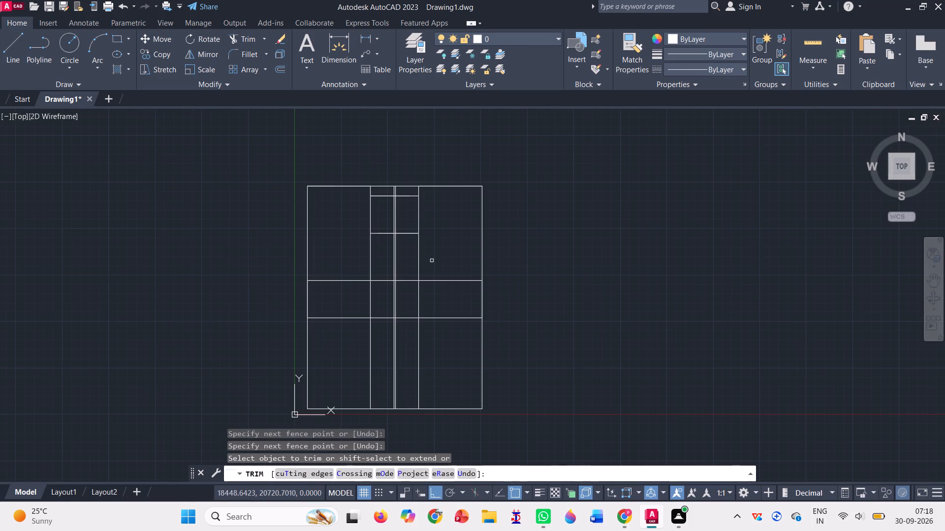
key(Escape)
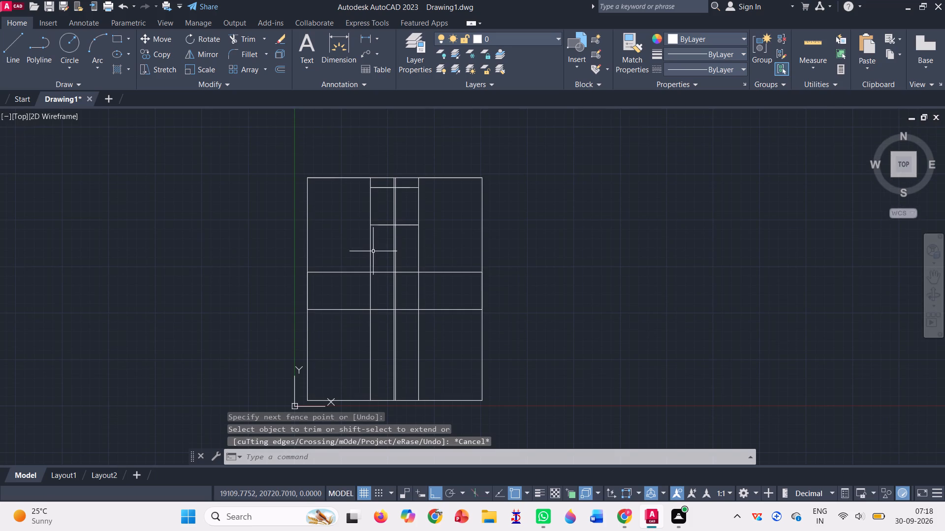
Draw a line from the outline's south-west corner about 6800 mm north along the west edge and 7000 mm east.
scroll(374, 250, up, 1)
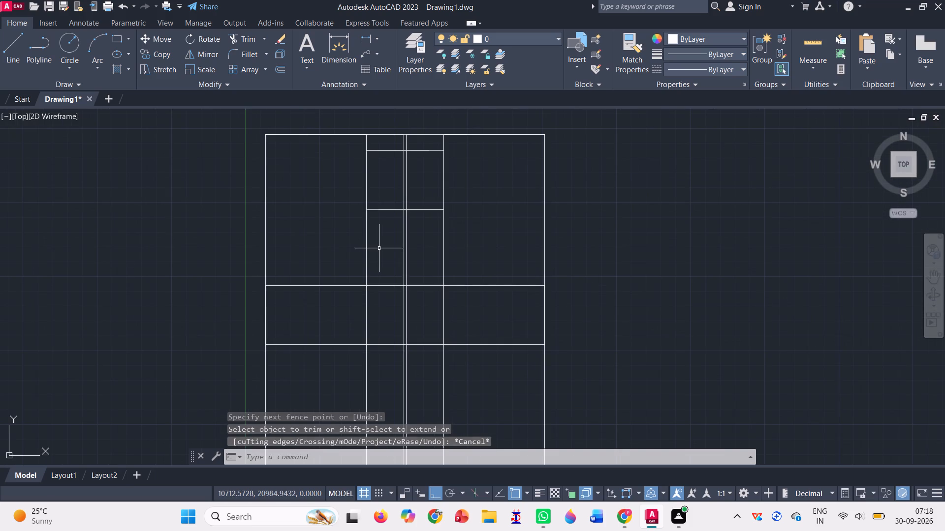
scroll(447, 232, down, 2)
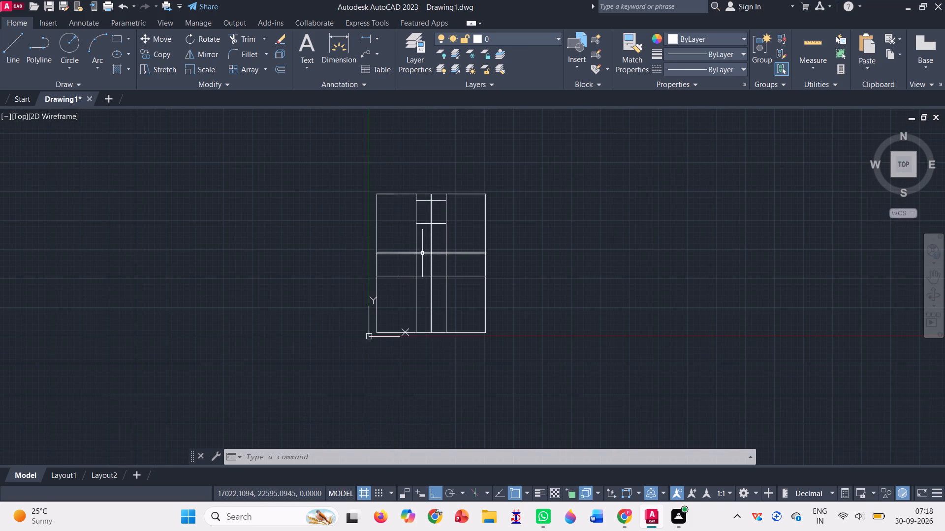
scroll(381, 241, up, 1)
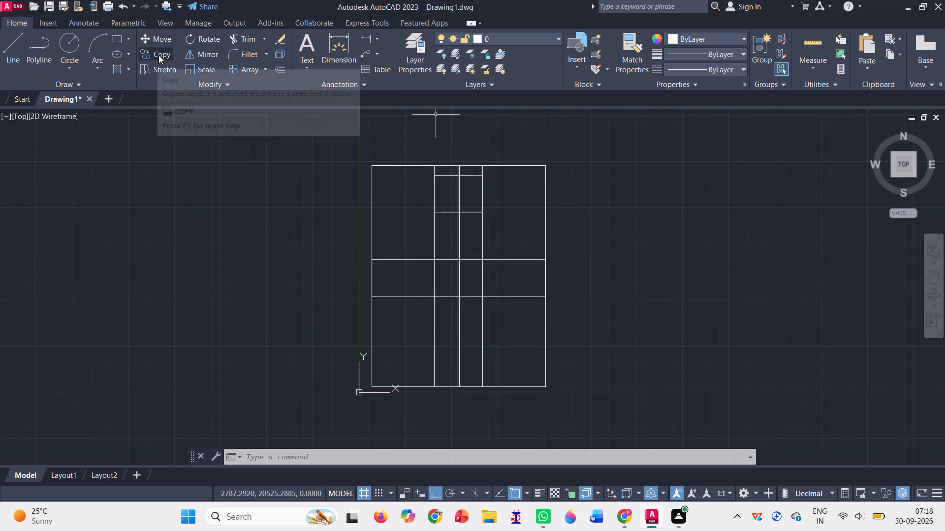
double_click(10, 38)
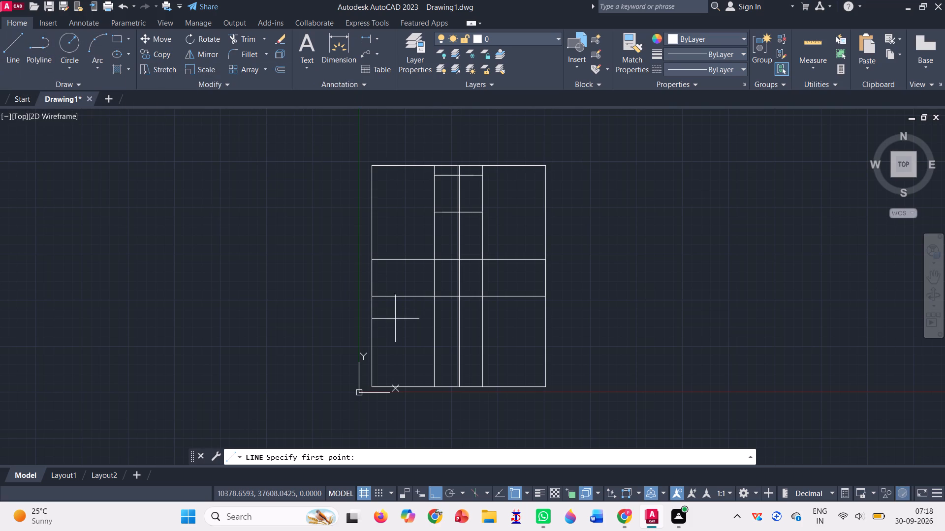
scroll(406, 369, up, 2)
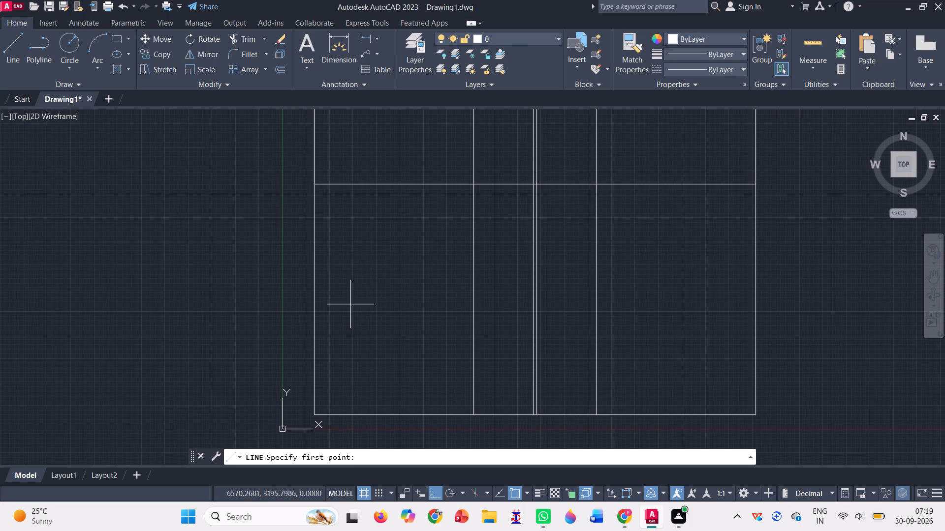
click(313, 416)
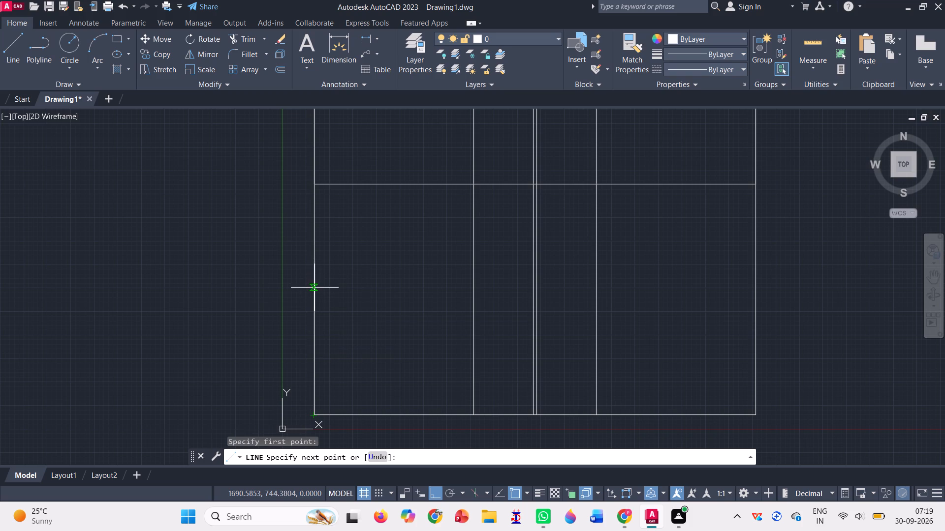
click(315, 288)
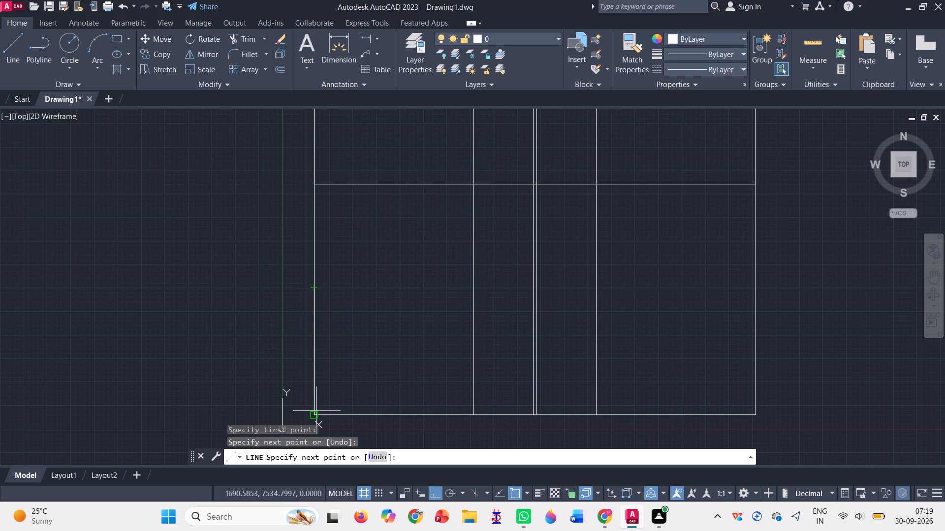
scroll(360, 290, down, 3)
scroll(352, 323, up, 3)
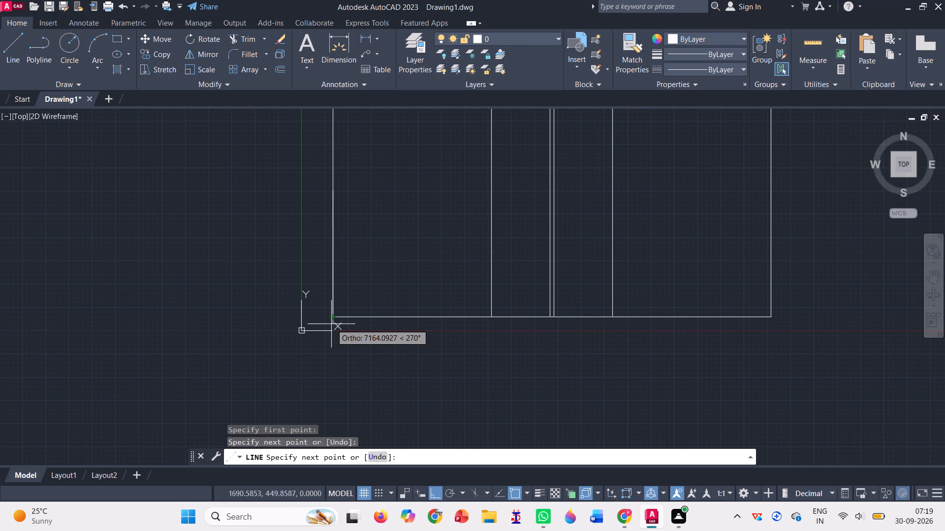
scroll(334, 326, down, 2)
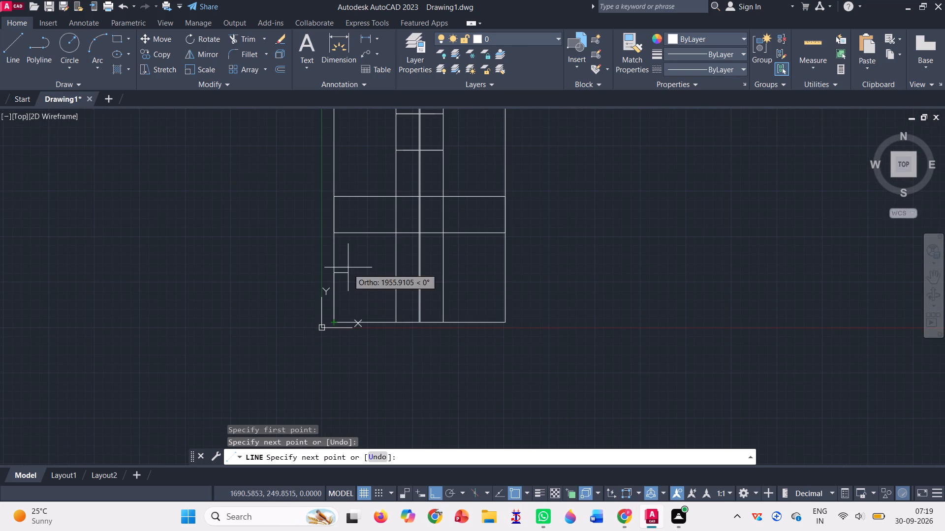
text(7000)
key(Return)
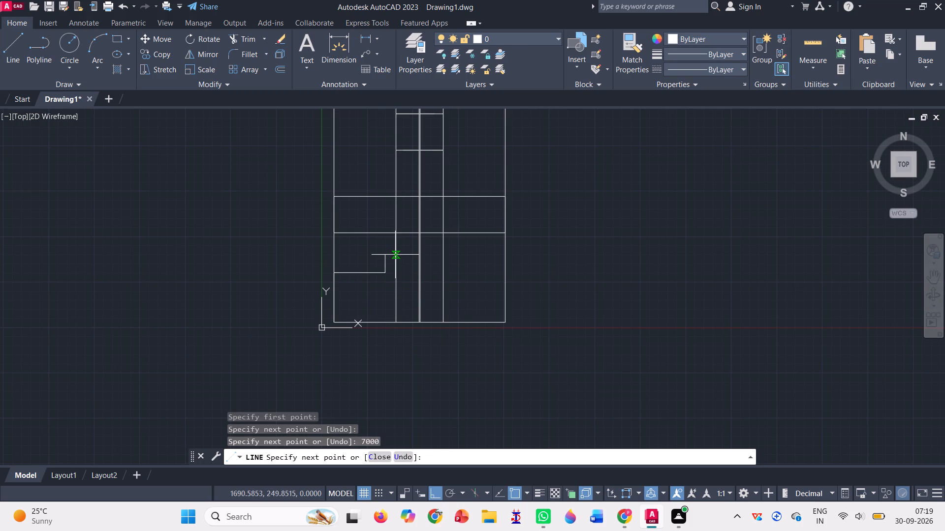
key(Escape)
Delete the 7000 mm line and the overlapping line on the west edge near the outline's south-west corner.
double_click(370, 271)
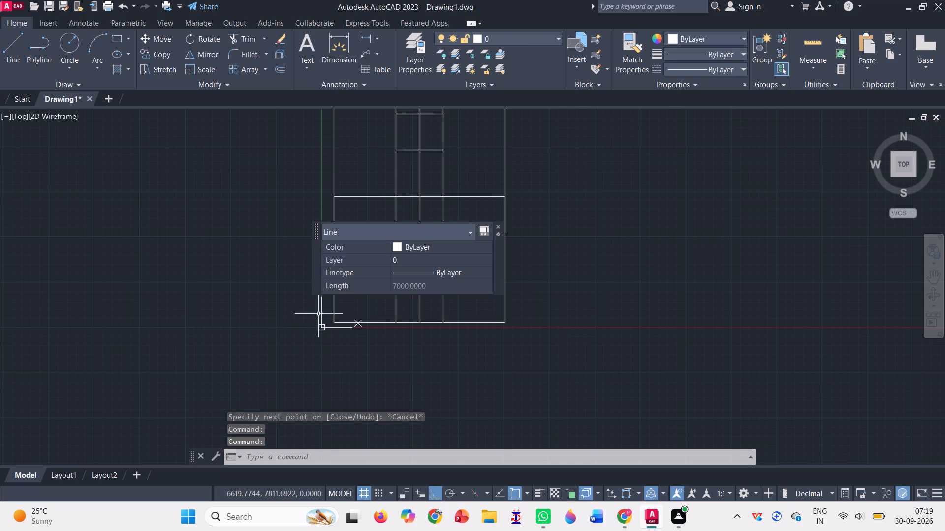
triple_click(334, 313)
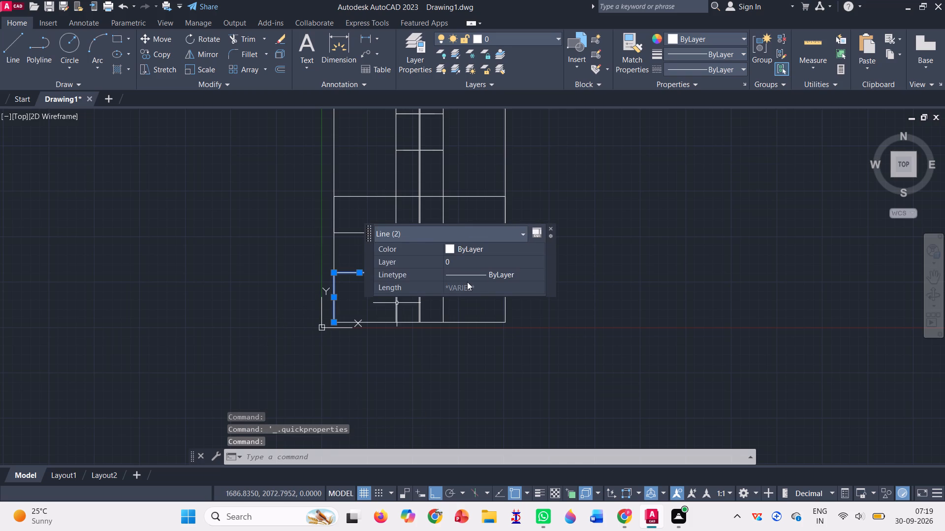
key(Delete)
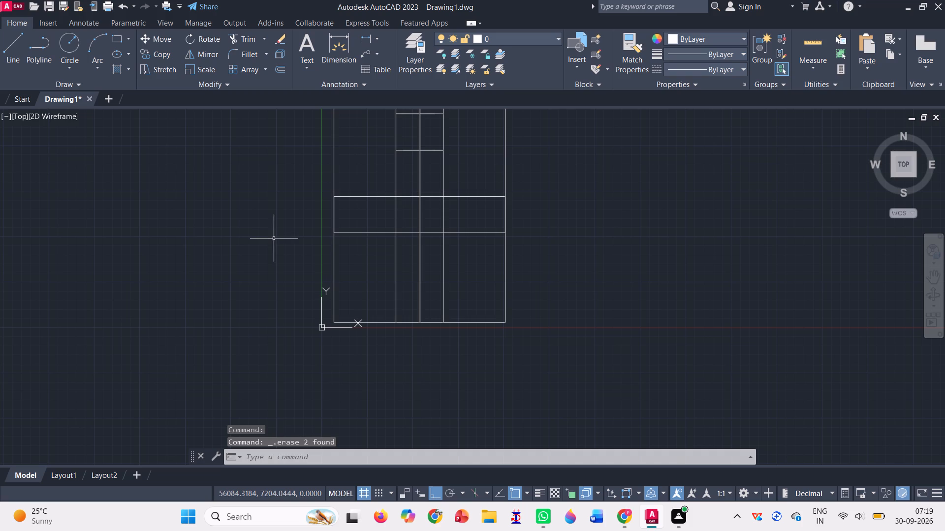
Draw a square room from the outline's south-west corner: 5000 mm north, 5000 mm east, and south to the outline's bottom edge.
key(l)
key(Return)
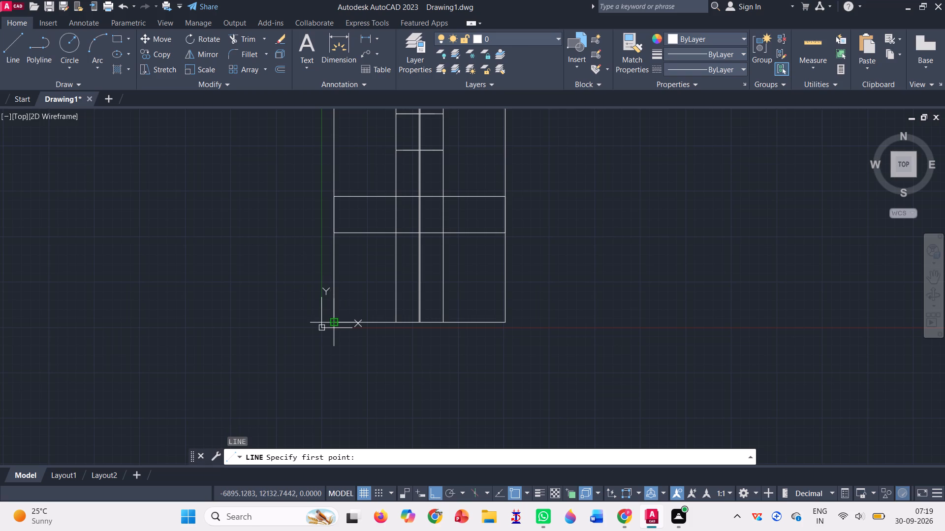
scroll(334, 320, up, 3)
scroll(325, 329, down, 2)
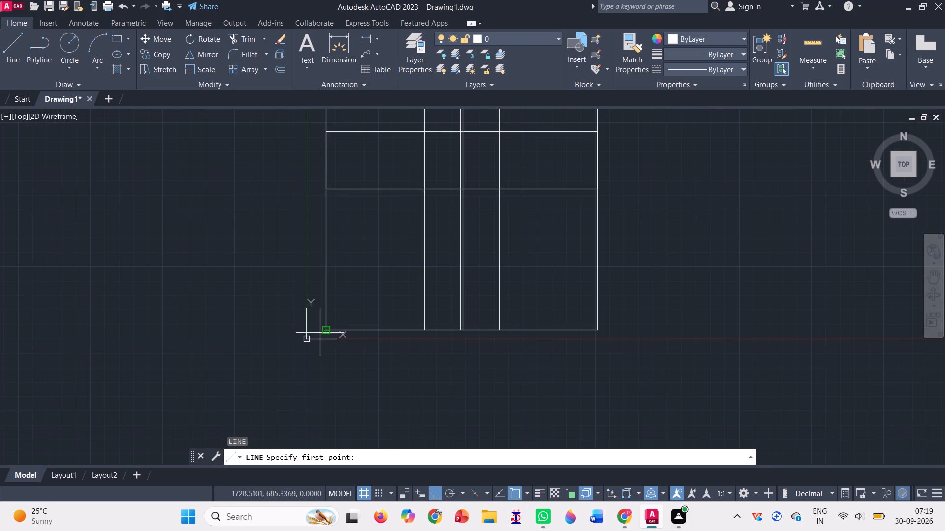
click(326, 329)
text(5000)
key(Return)
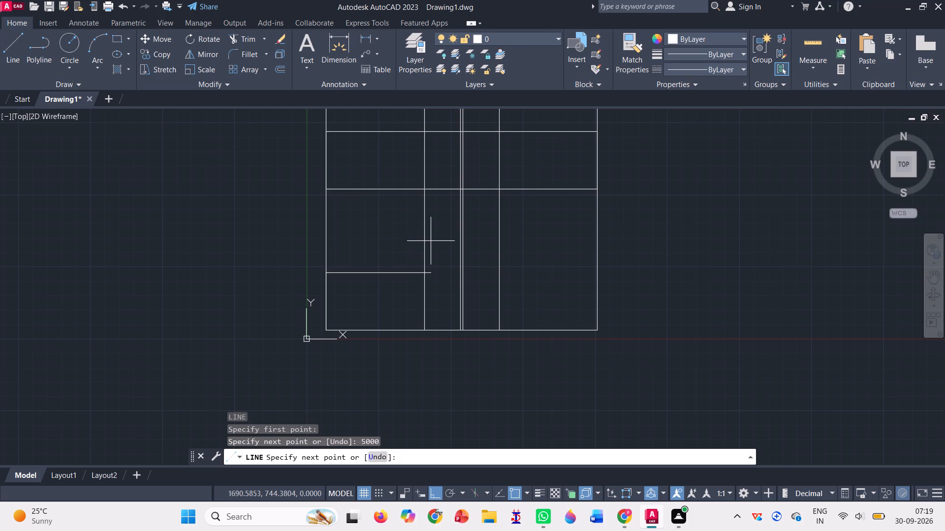
text(5000)
key(Return)
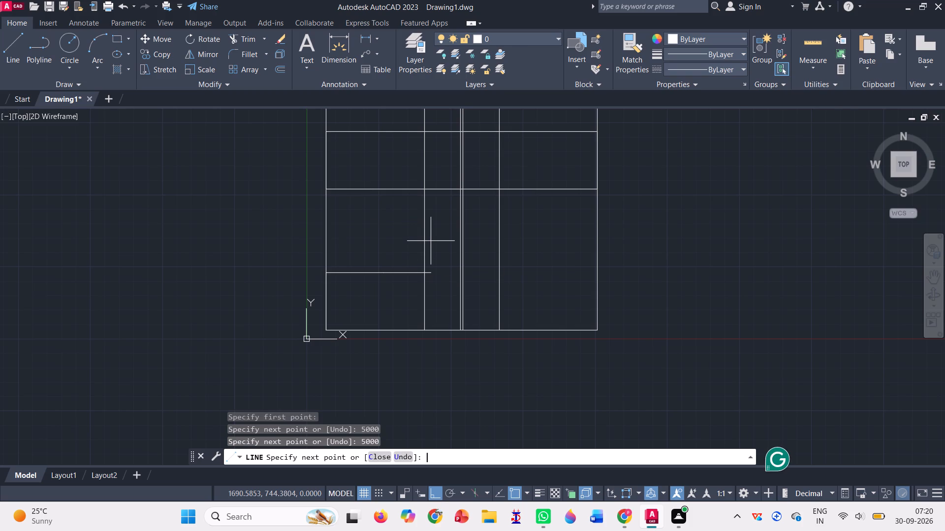
click(381, 335)
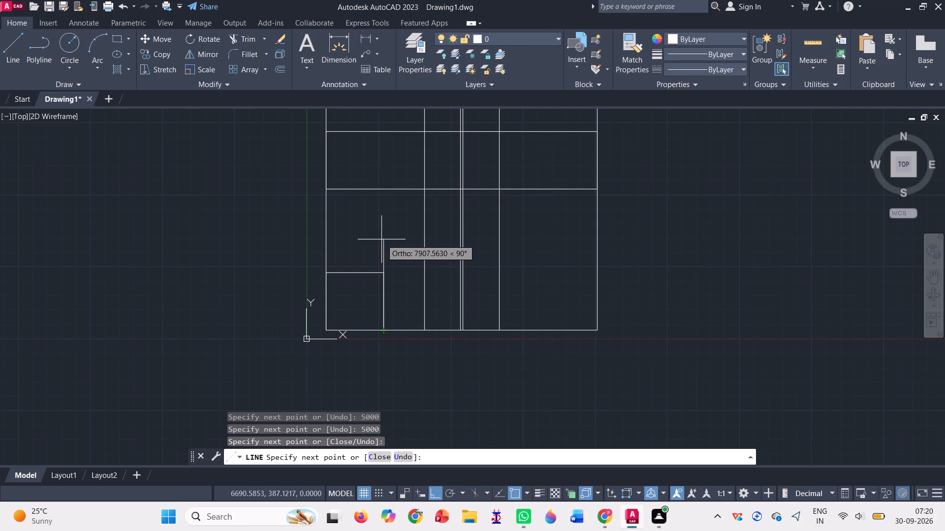
Continue from the square room's south-east corner about 7900 mm north, and 3500 mm east to the first full-height inner line.
triple_click(381, 239)
click(381, 239)
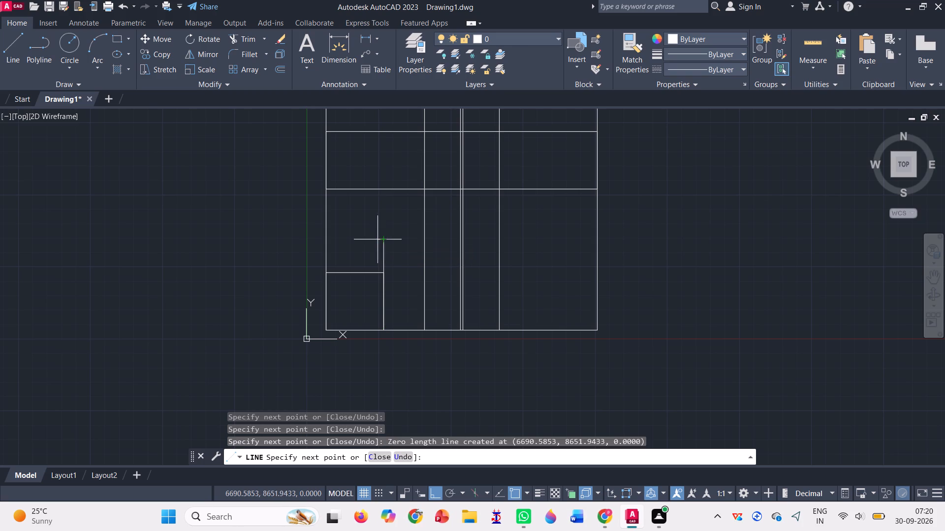
click(425, 238)
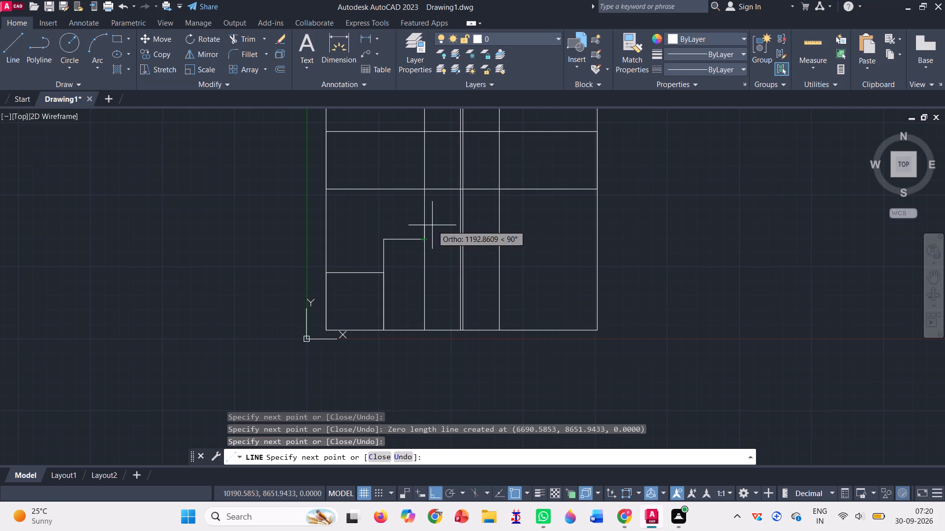
key(Return)
Draw a stepped line from the cross band's south-west corner: about 4000 mm east, 5600 mm south, 770 mm west, and south to the square room.
key(l)
key(Return)
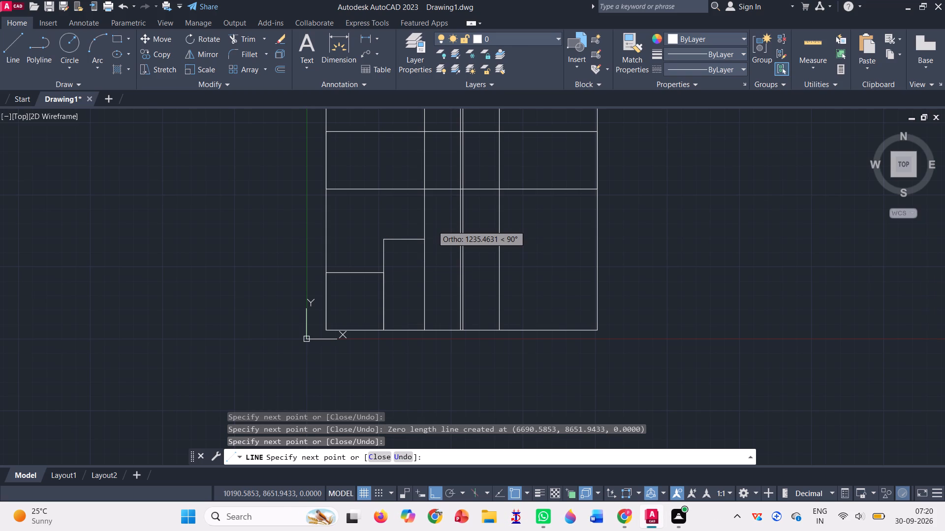
click(326, 185)
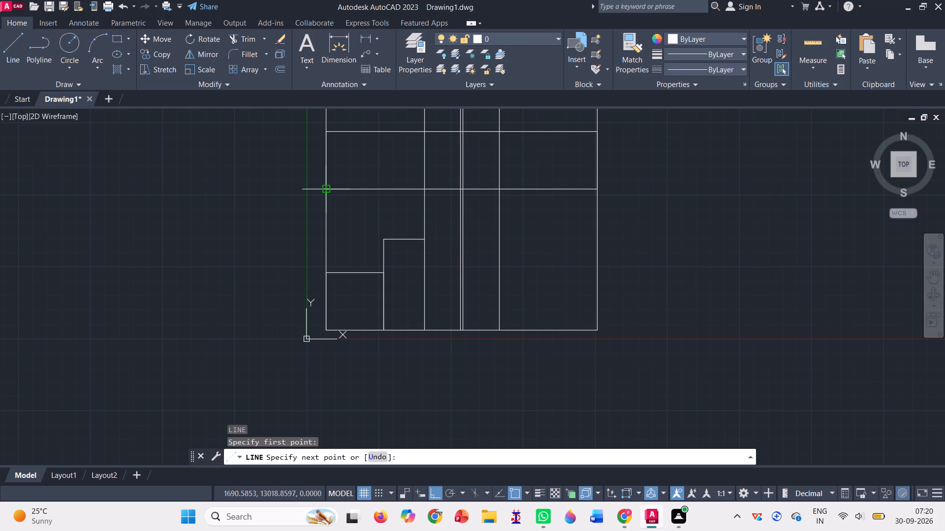
click(372, 190)
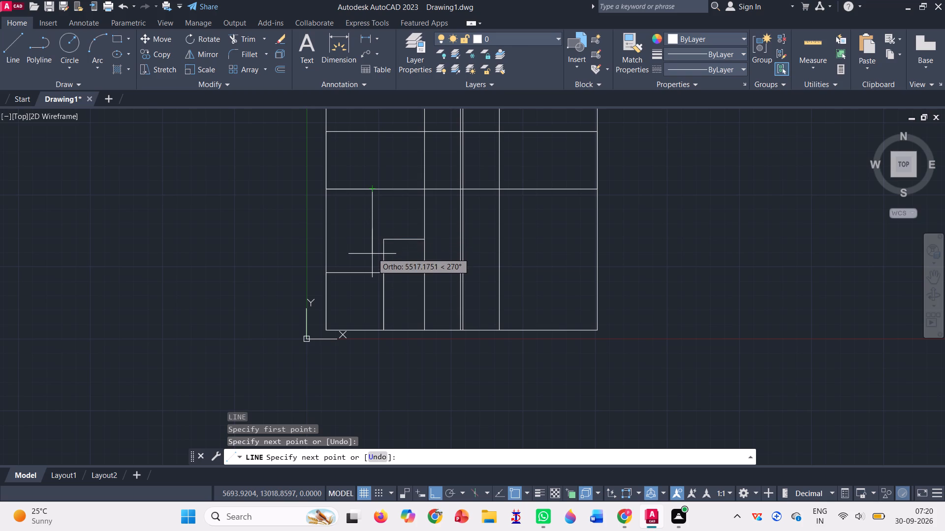
double_click(372, 255)
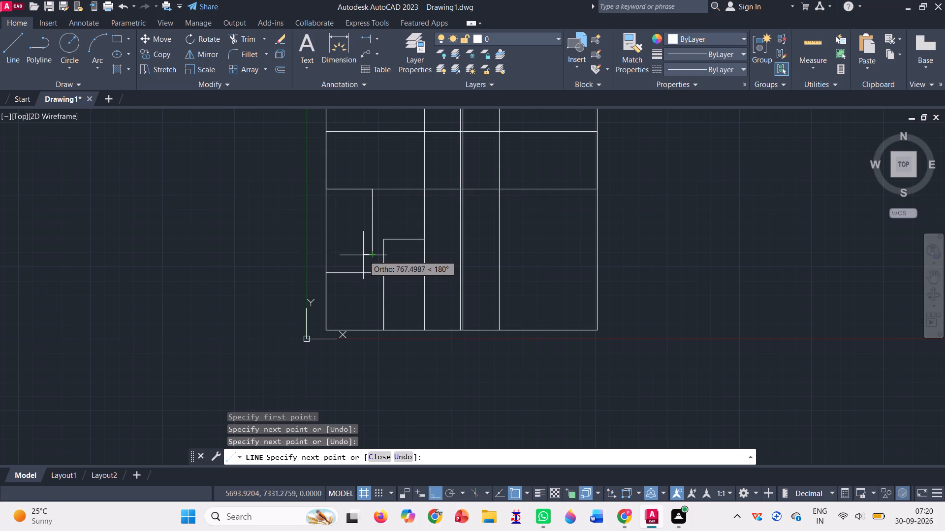
click(363, 255)
double_click(365, 269)
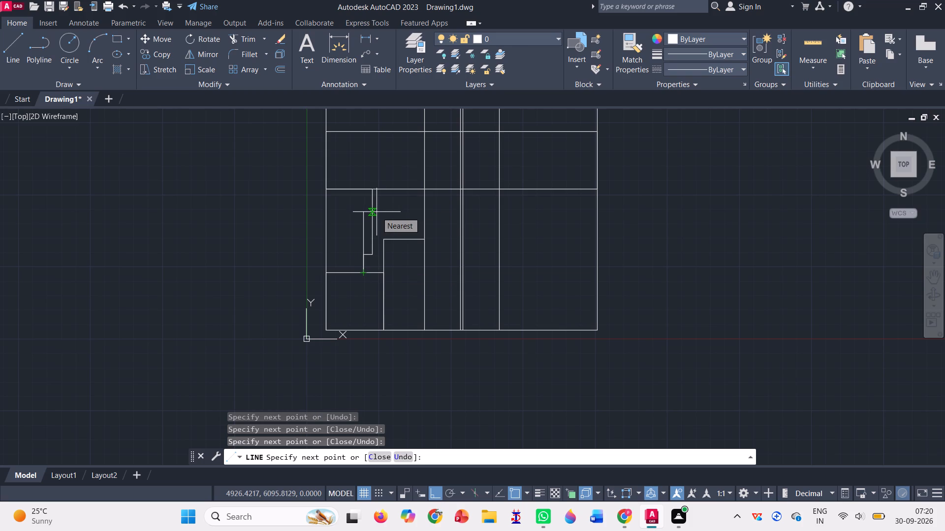
key(Return)
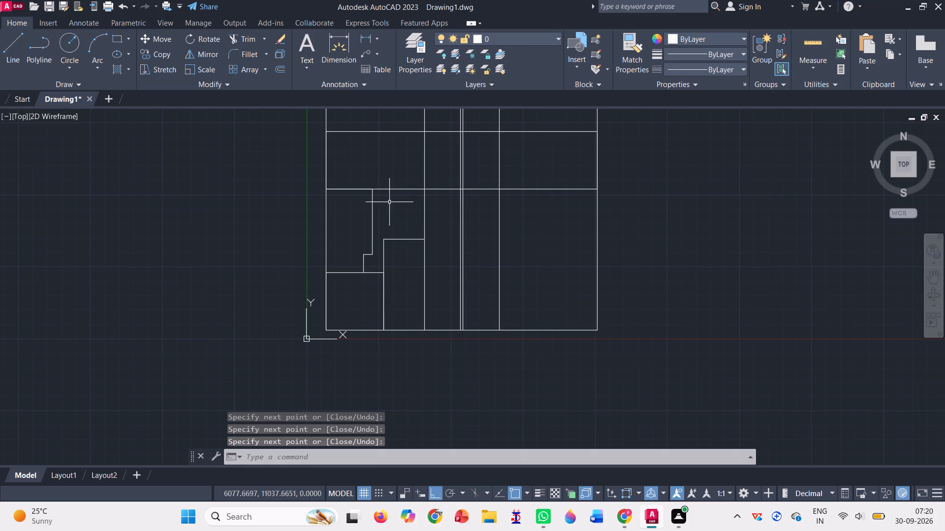
scroll(308, 255, down, 2)
scroll(330, 202, up, 2)
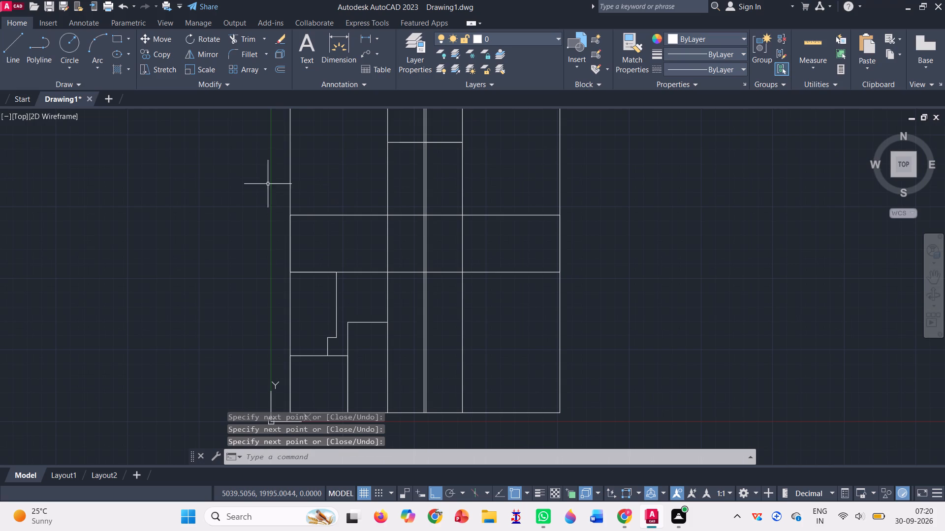
From the cross band's south-west corner, draw lines about 1370 mm north, 9130 mm east, 1230 mm back, 2000 mm south, and west to the edge.
click(15, 53)
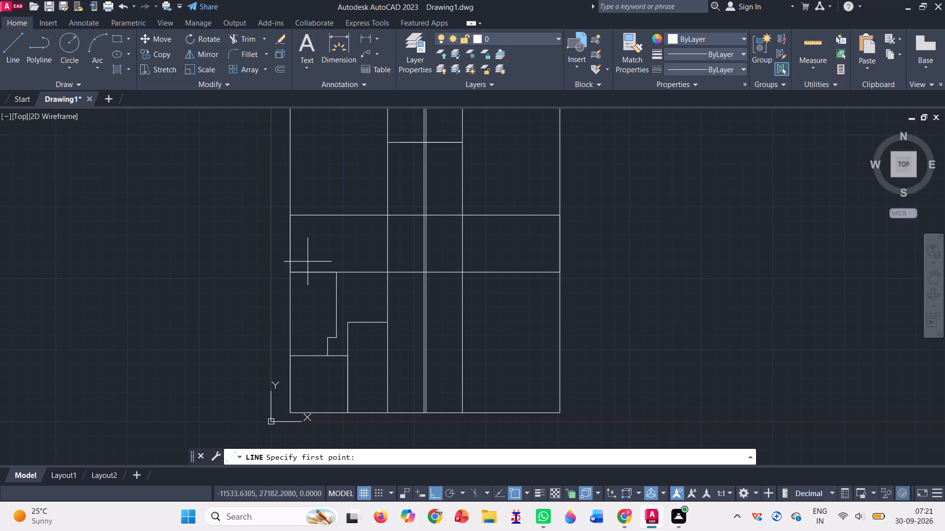
scroll(295, 272, up, 3)
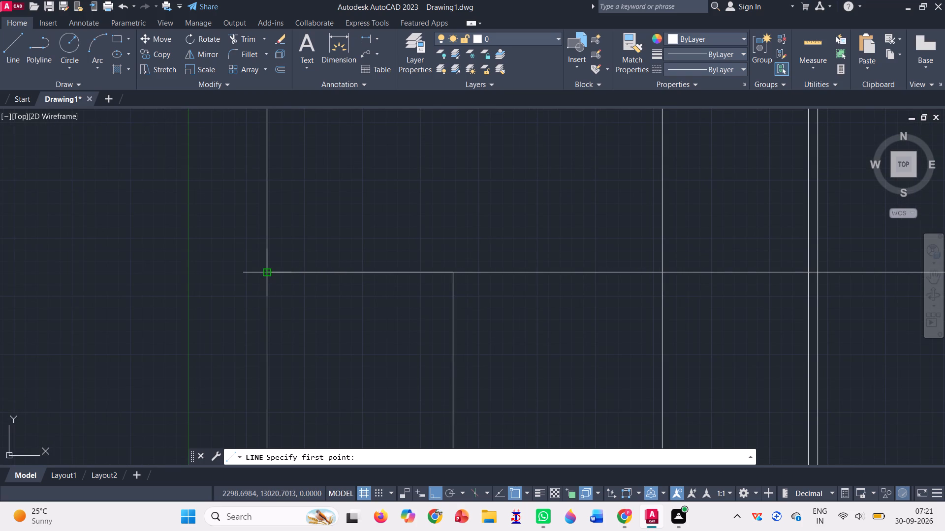
click(268, 273)
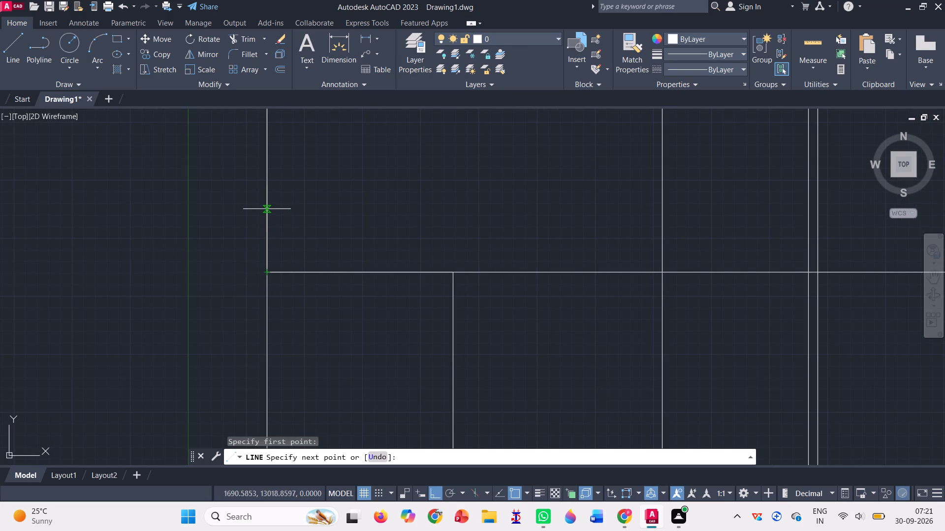
click(267, 209)
scroll(223, 234, down, 4)
scroll(289, 230, up, 2)
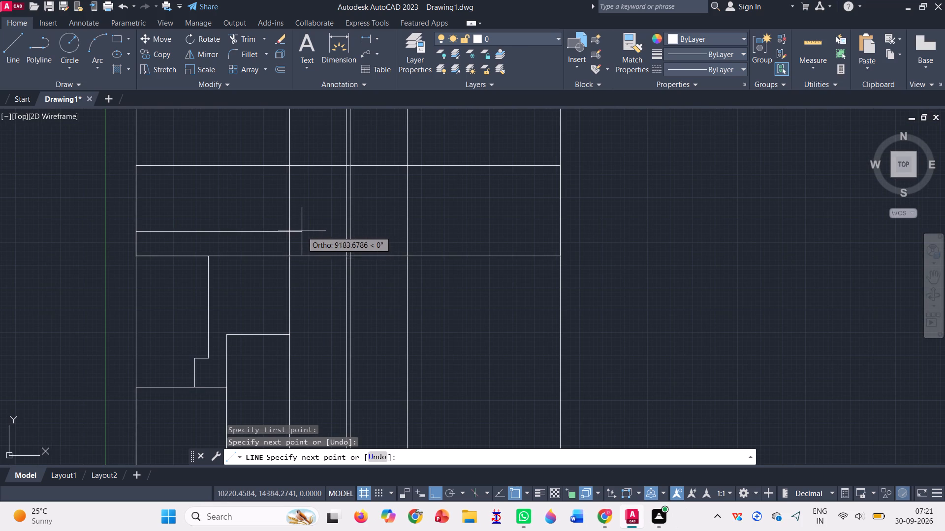
click(301, 232)
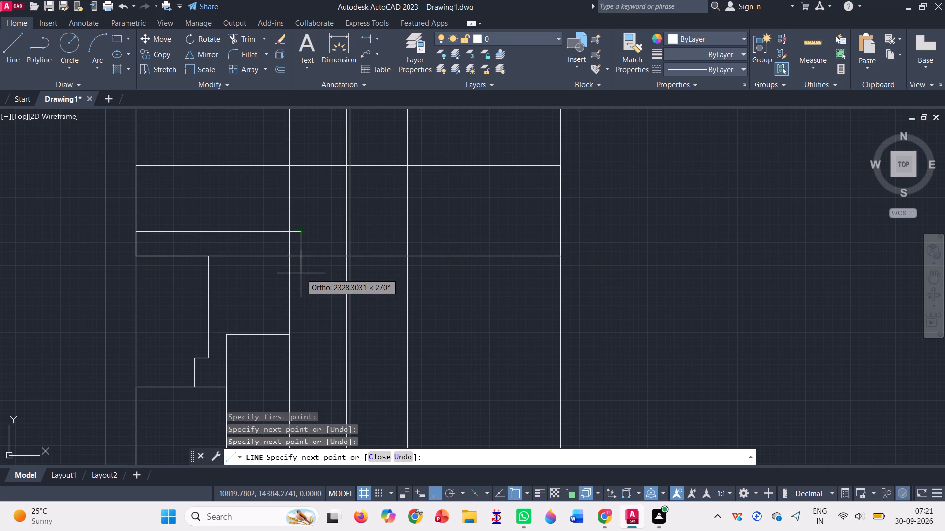
click(279, 234)
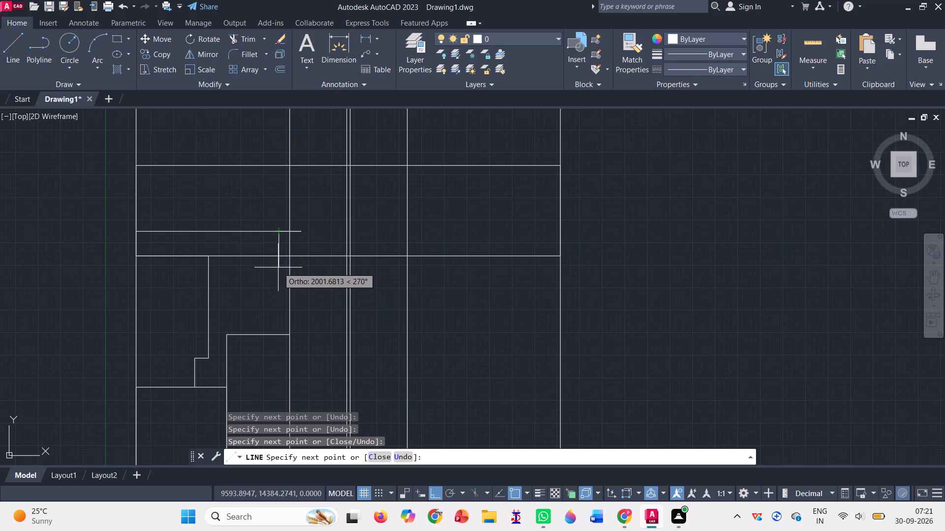
click(278, 267)
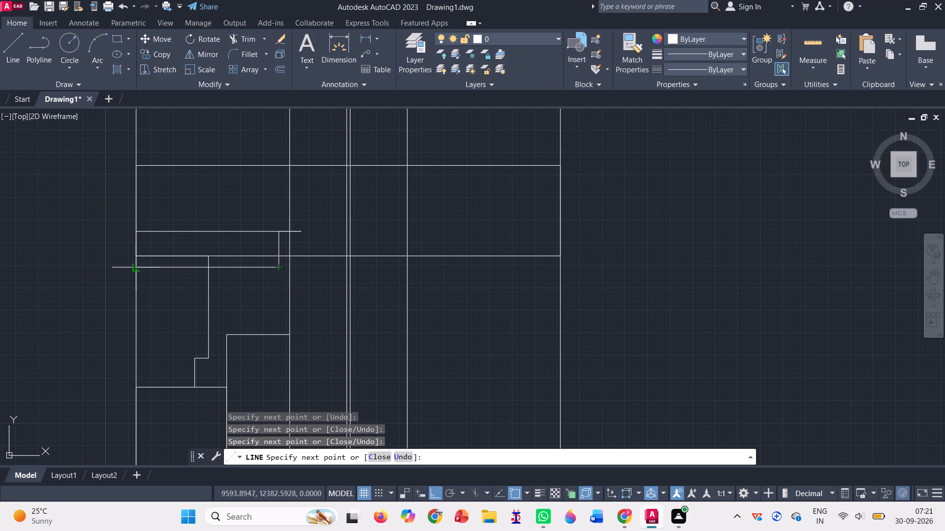
click(138, 270)
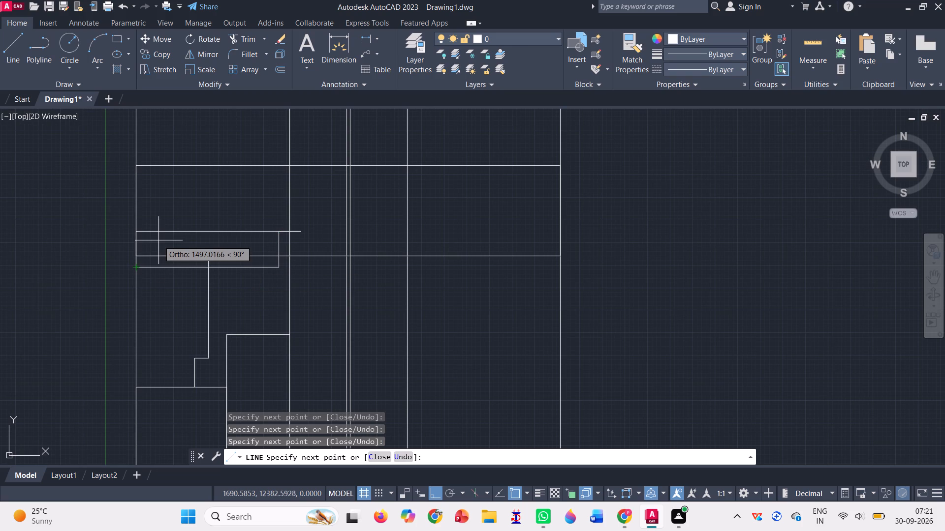
Continue the line about 1150 mm east along the new box's bottom, and 6700 mm north past the cross band's north edge.
click(157, 267)
scroll(177, 206, down, 2)
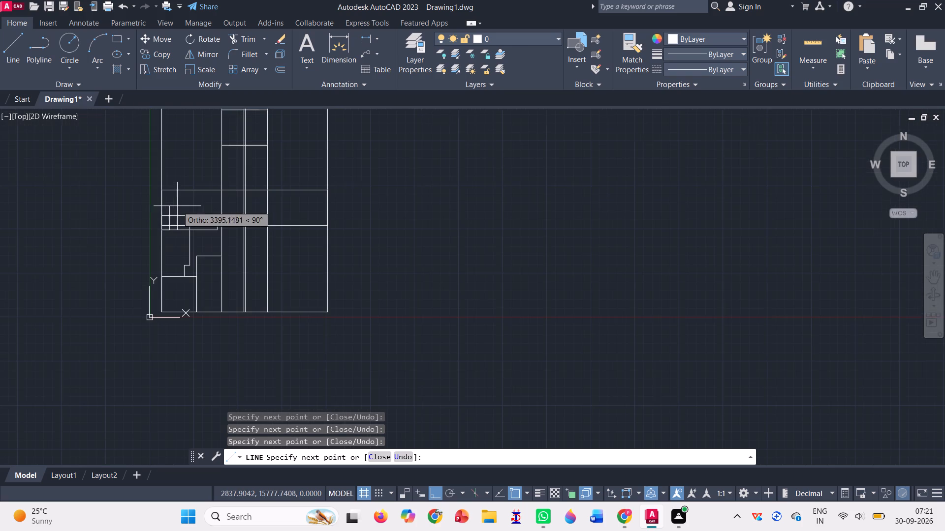
scroll(170, 190, up, 3)
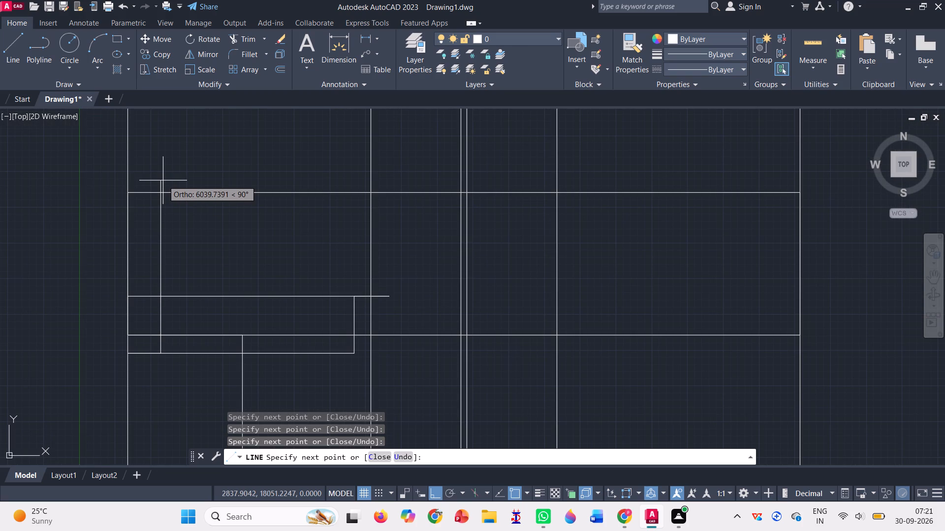
click(161, 162)
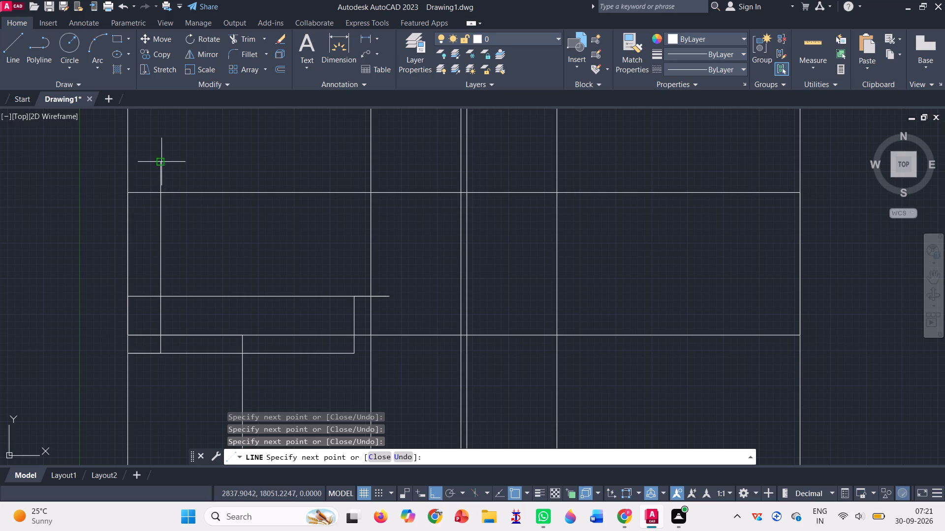
key(Escape)
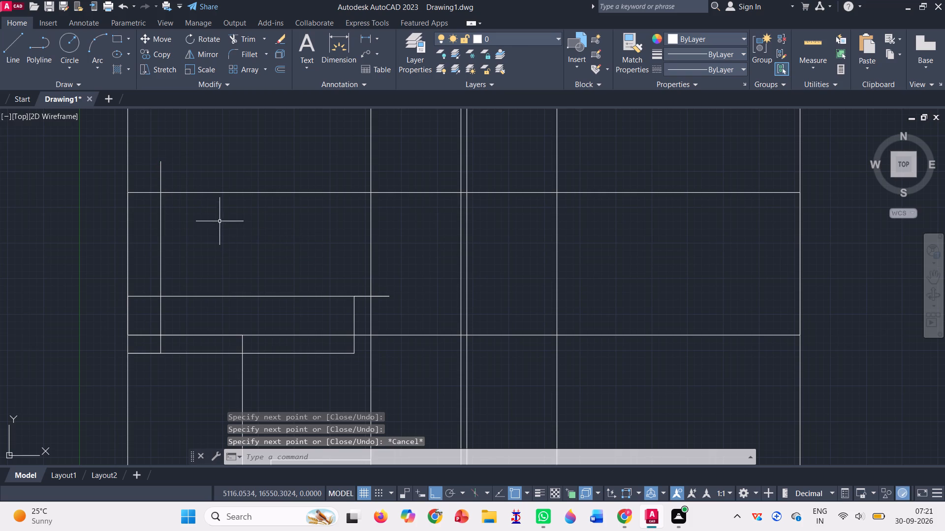
Copy the box's top line and both bottom lines from its south-west corner to the cross band's north-west corner.
click(155, 52)
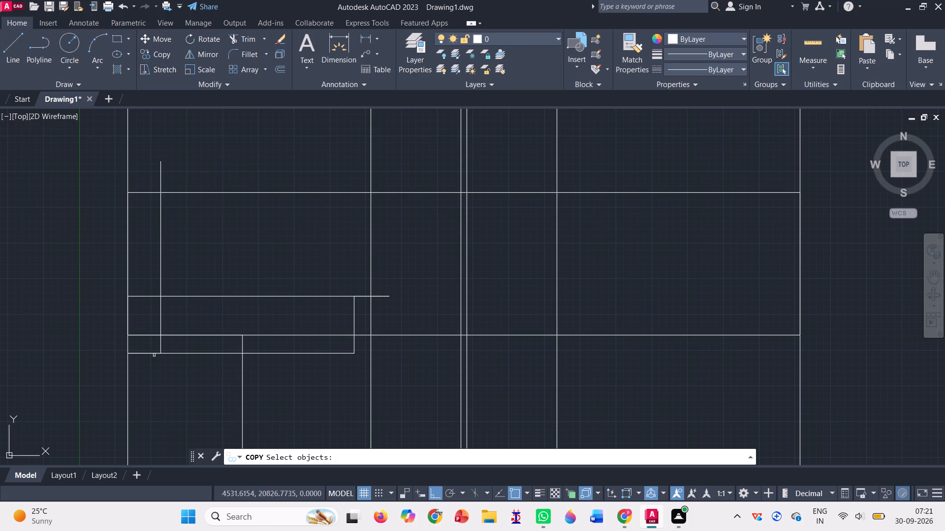
click(156, 354)
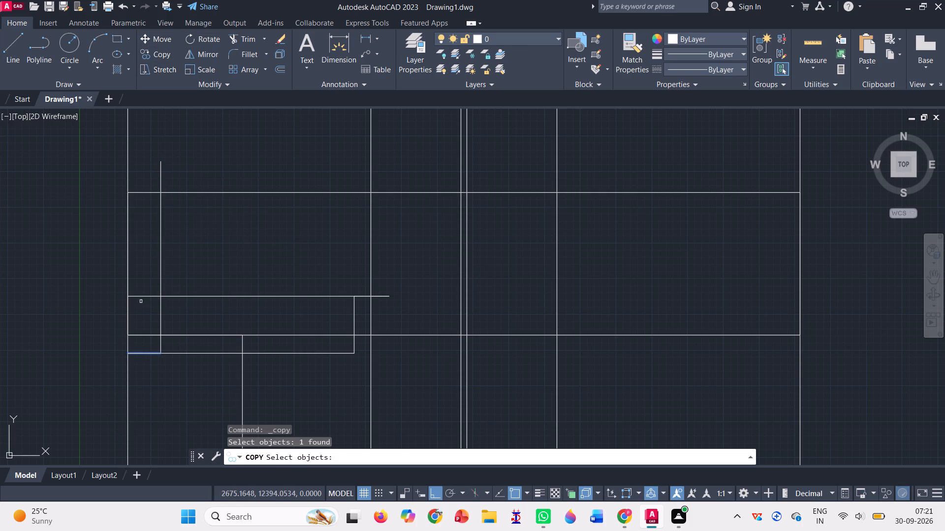
click(143, 294)
click(144, 302)
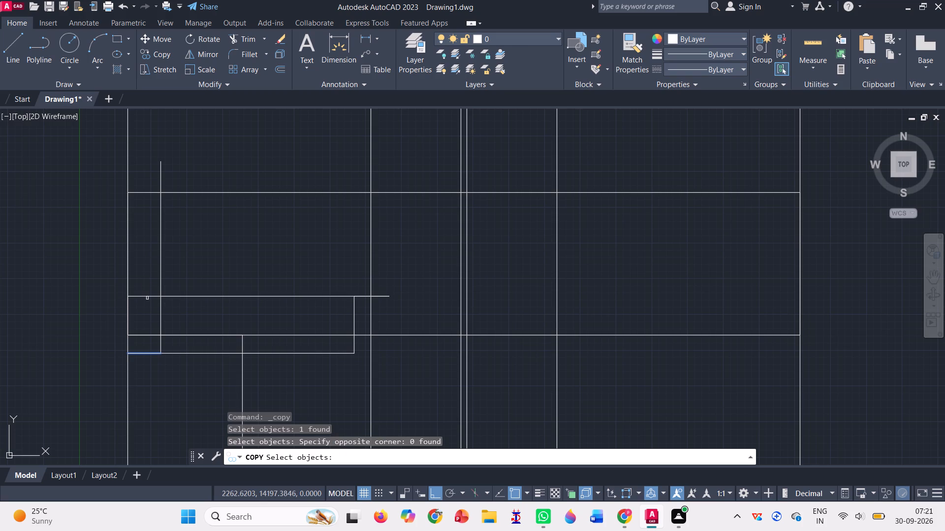
click(148, 295)
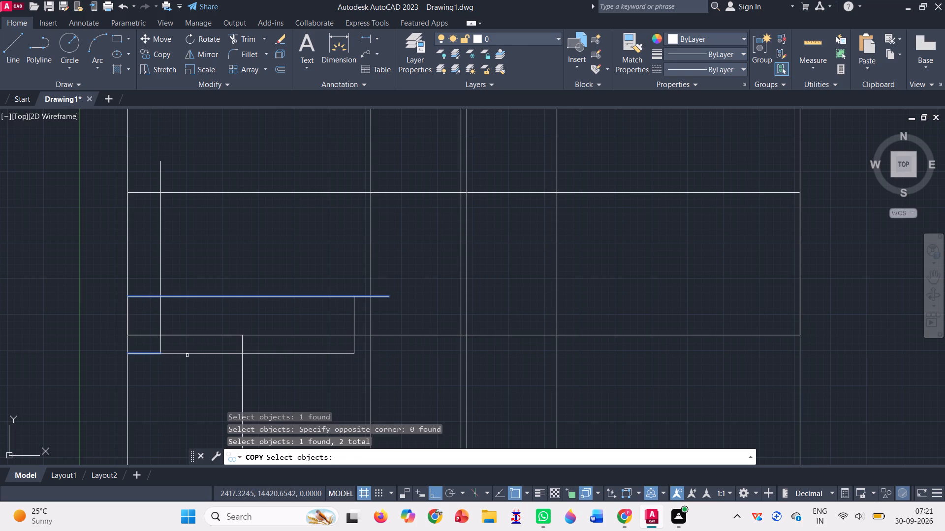
click(187, 356)
click(195, 345)
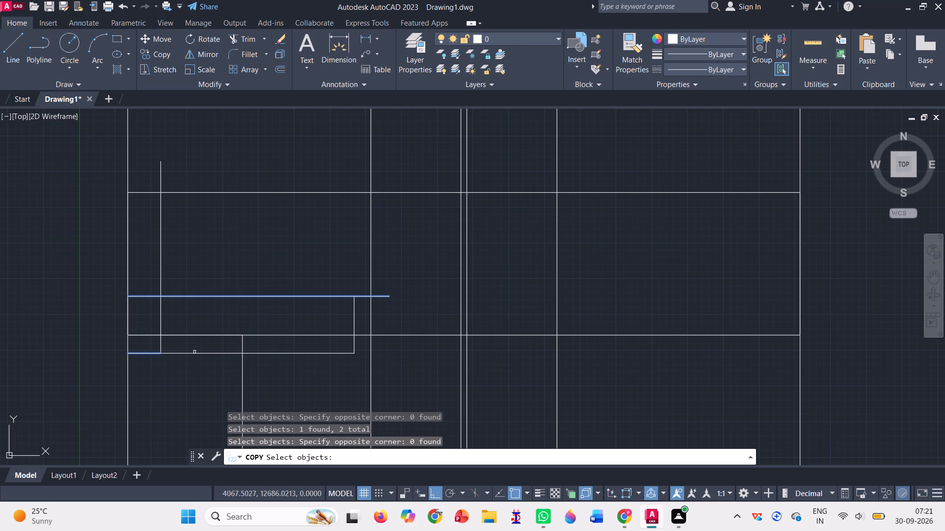
click(194, 352)
key(Return)
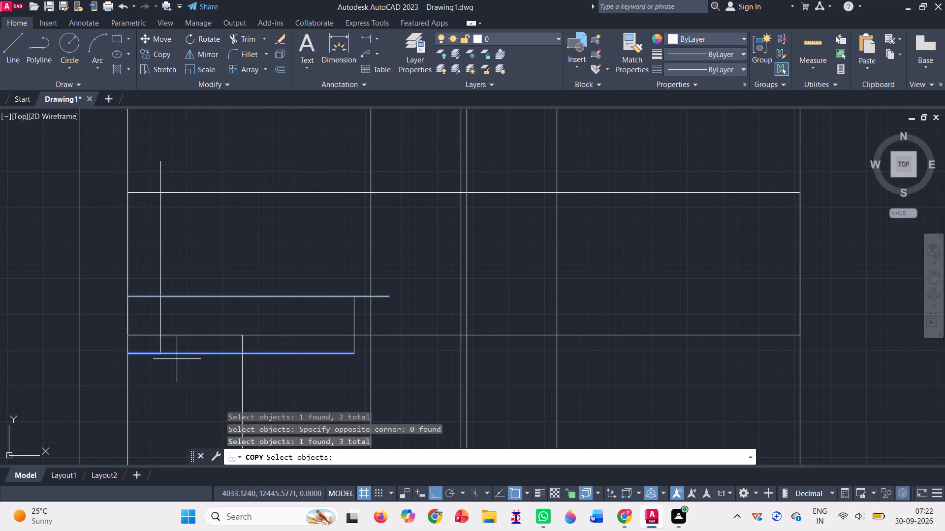
click(127, 352)
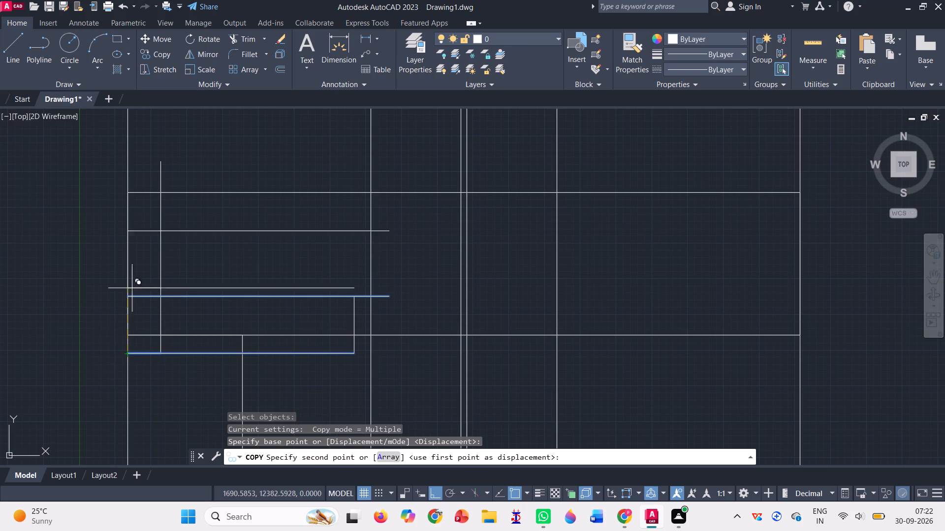
click(129, 194)
key(Escape)
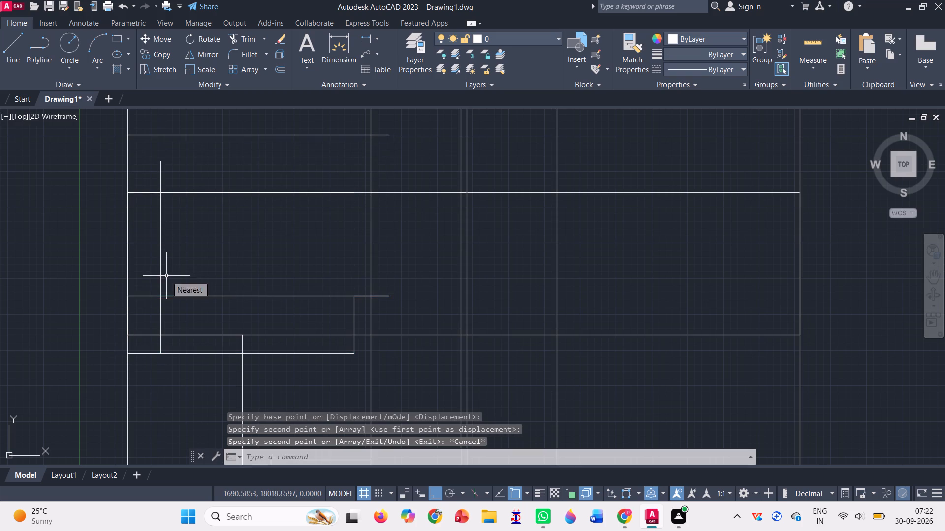
Draw a vertical line about 5640 mm long from the lower box's north-east corner to the copied top line.
click(4, 58)
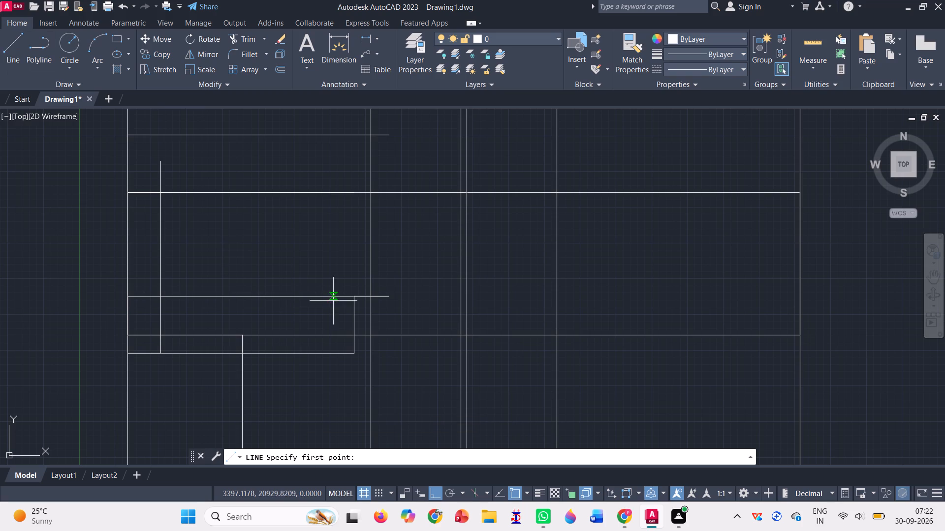
click(355, 296)
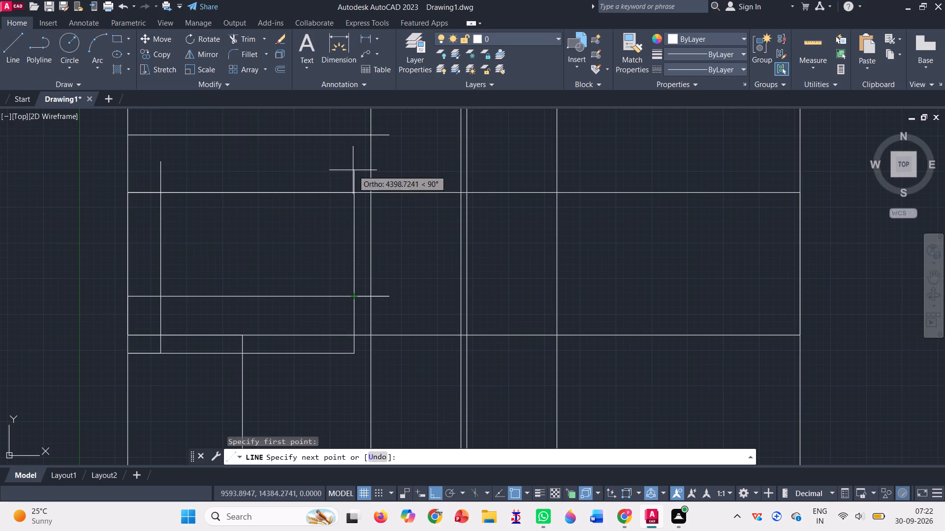
click(352, 133)
key(Return)
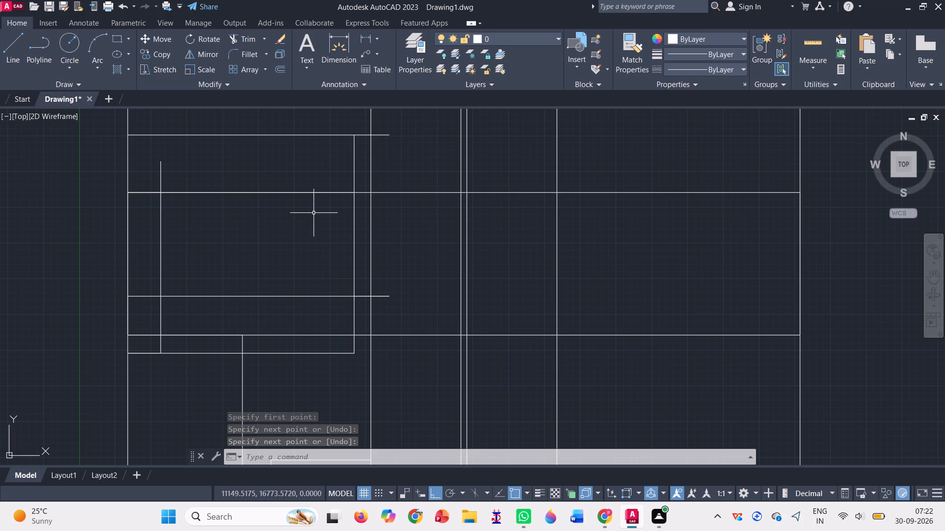
Trim both vertical lines between the cross band's north edge and the lower box's top line.
double_click(242, 40)
click(352, 237)
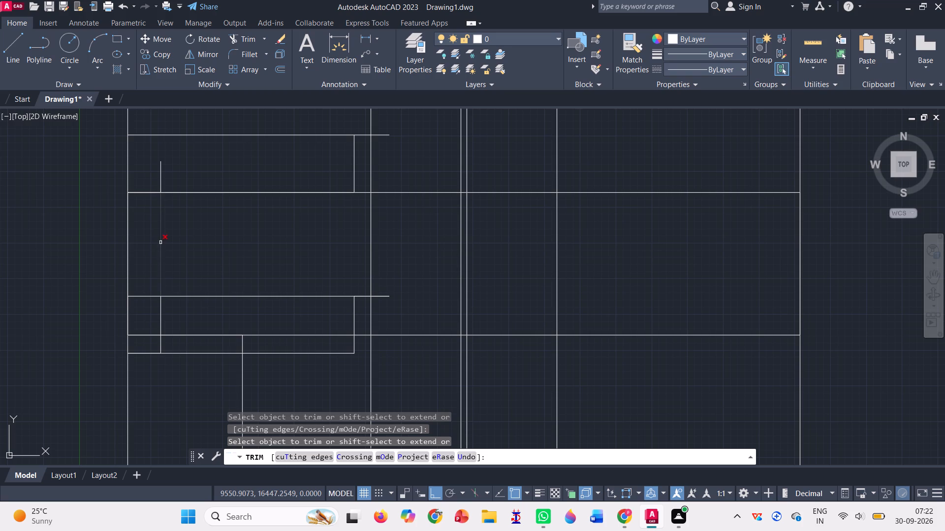
click(161, 242)
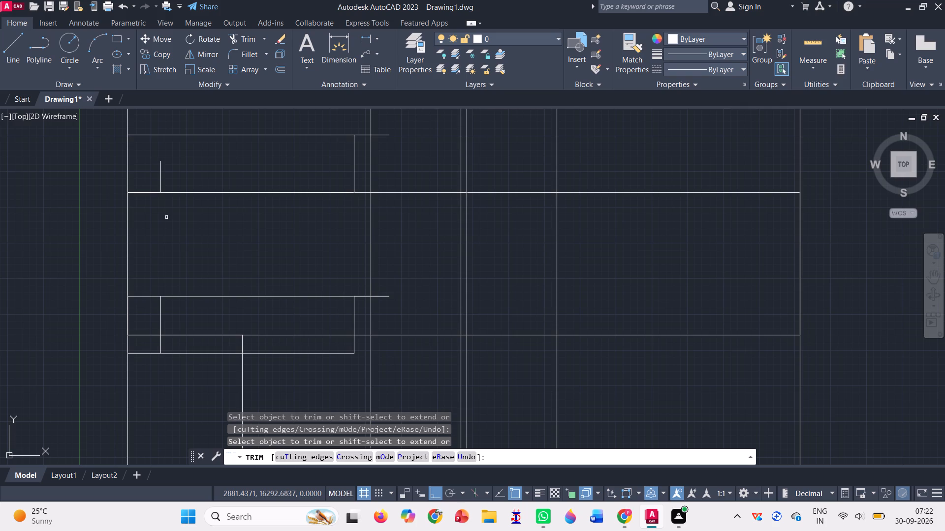
Extend the upper box's short western vertical with a line about 930 mm north to the copied top line.
click(18, 60)
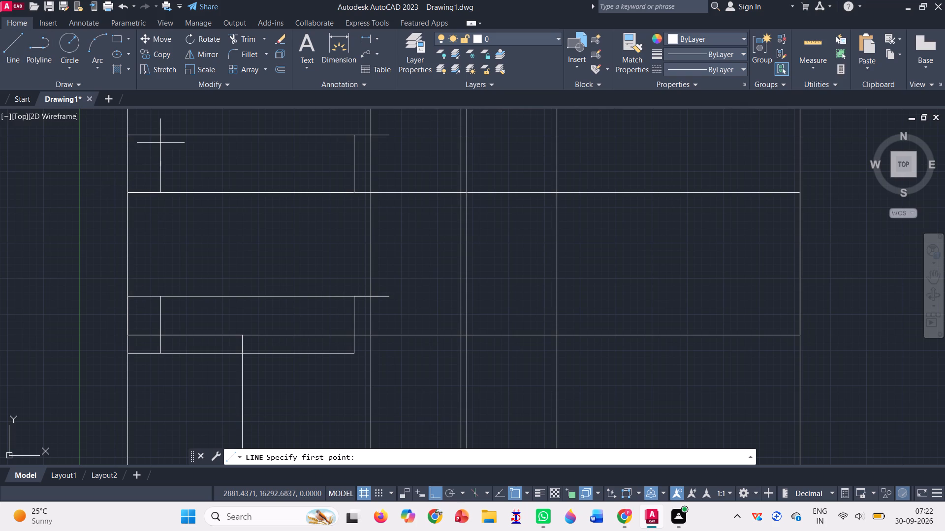
click(157, 158)
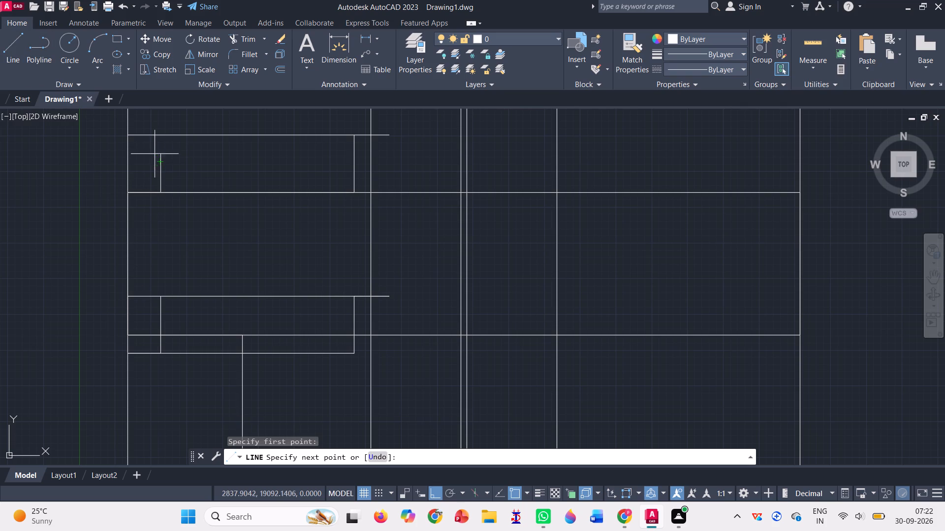
click(158, 132)
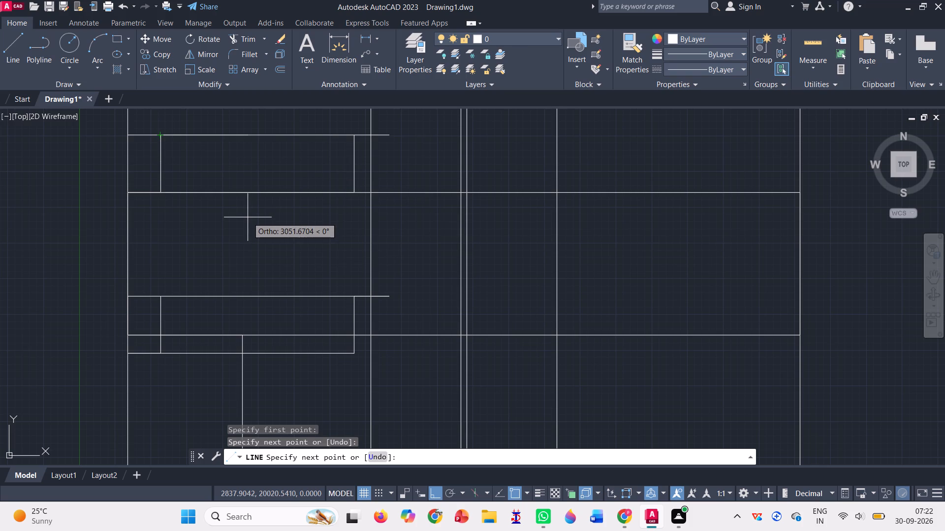
key(Return)
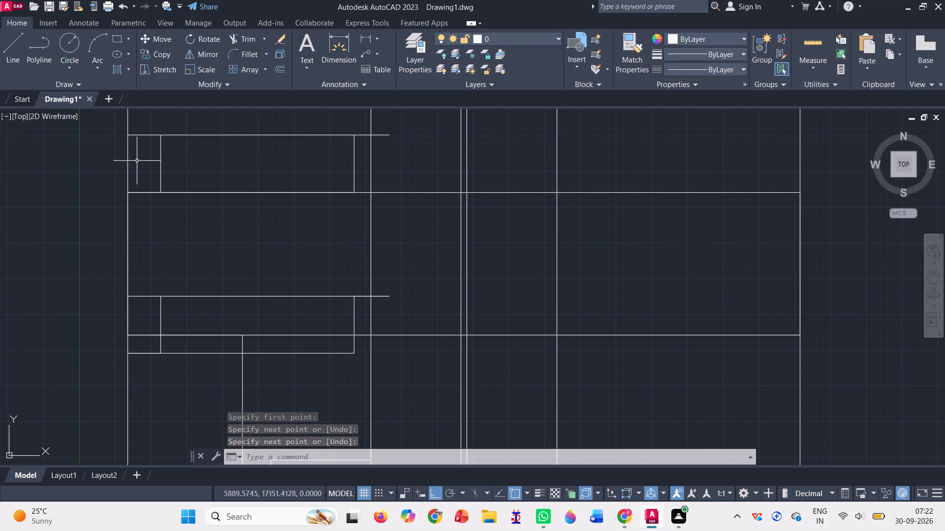
Mirror the upper box's top line, east vertical and western vertical segments about a horizontal axis through the east vertical's midpoint, keeping the originals.
click(200, 58)
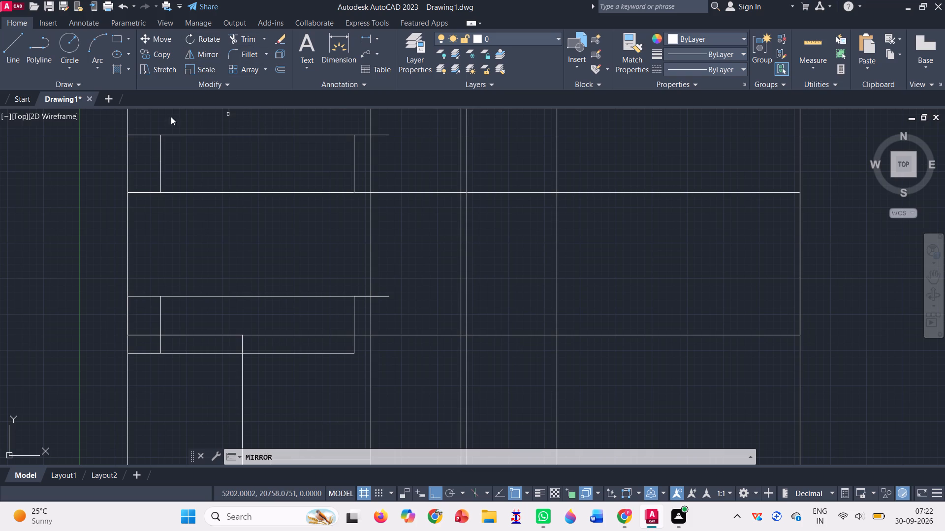
click(157, 135)
click(162, 146)
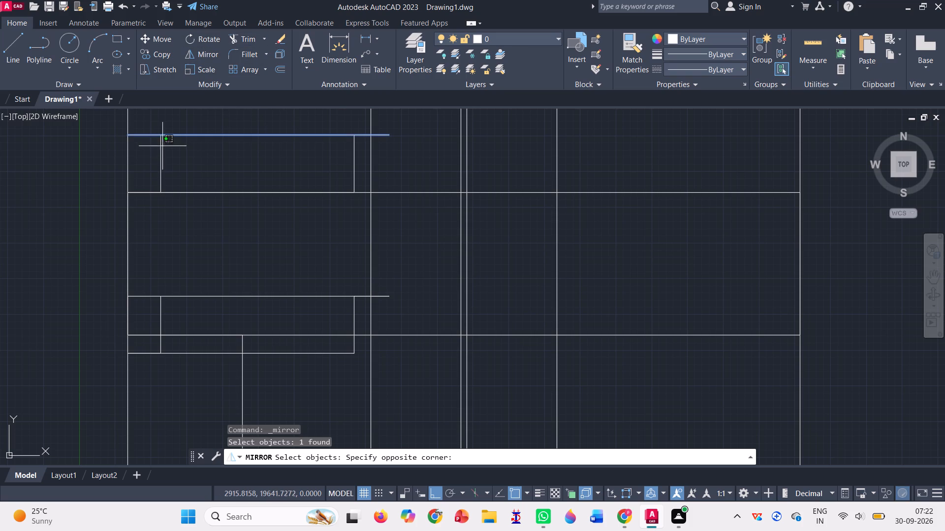
click(156, 171)
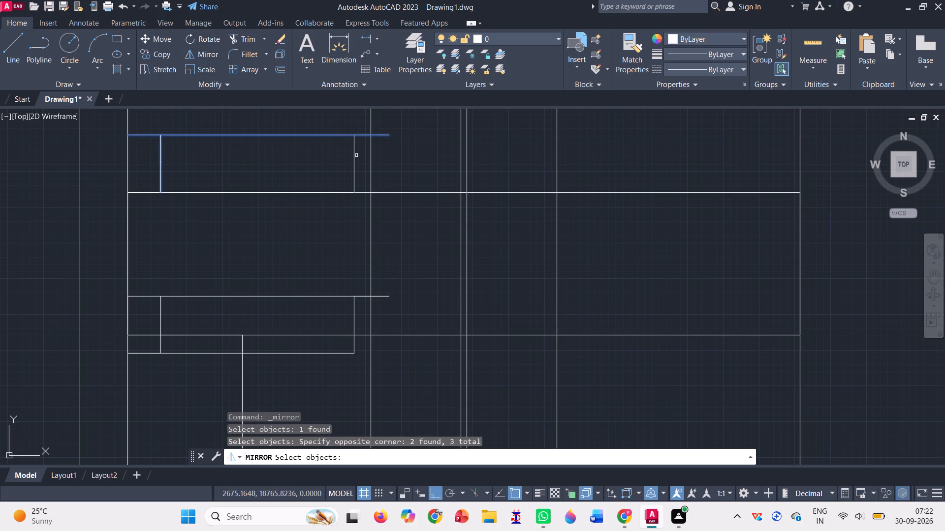
click(352, 157)
key(Return)
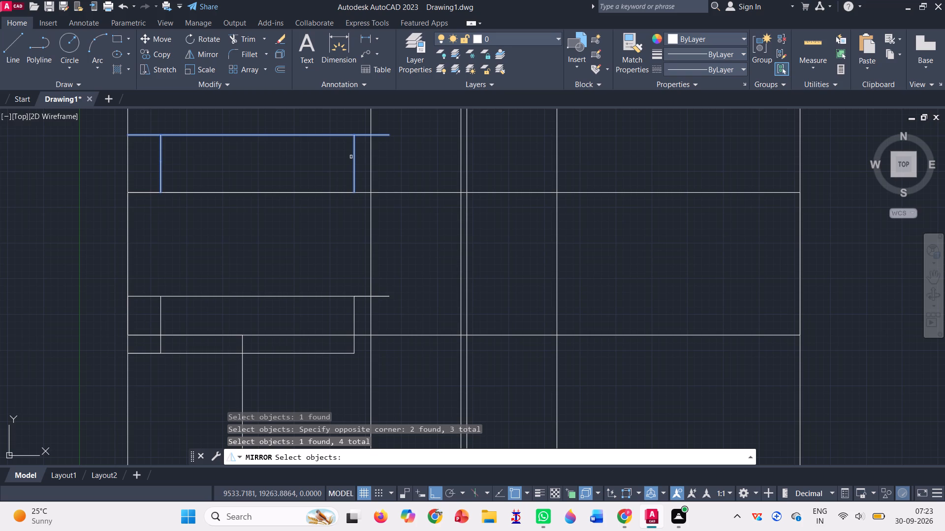
click(354, 164)
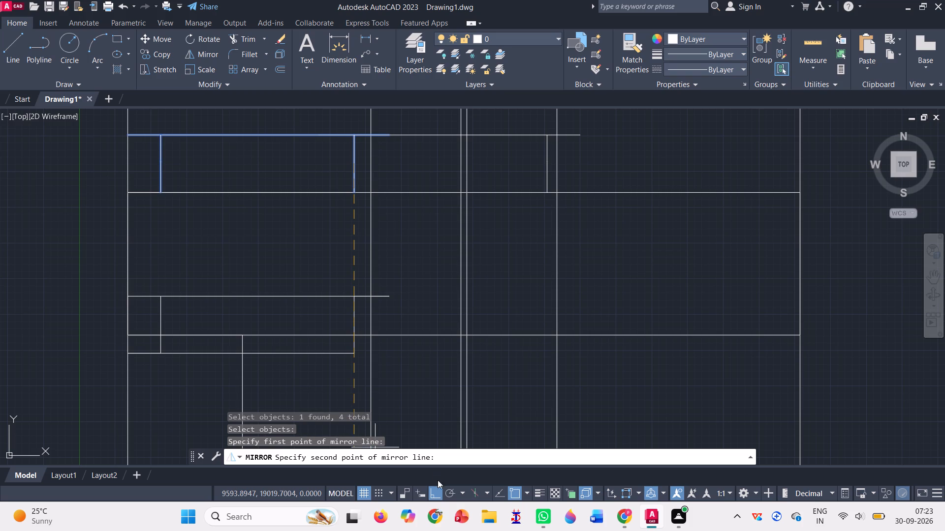
click(434, 497)
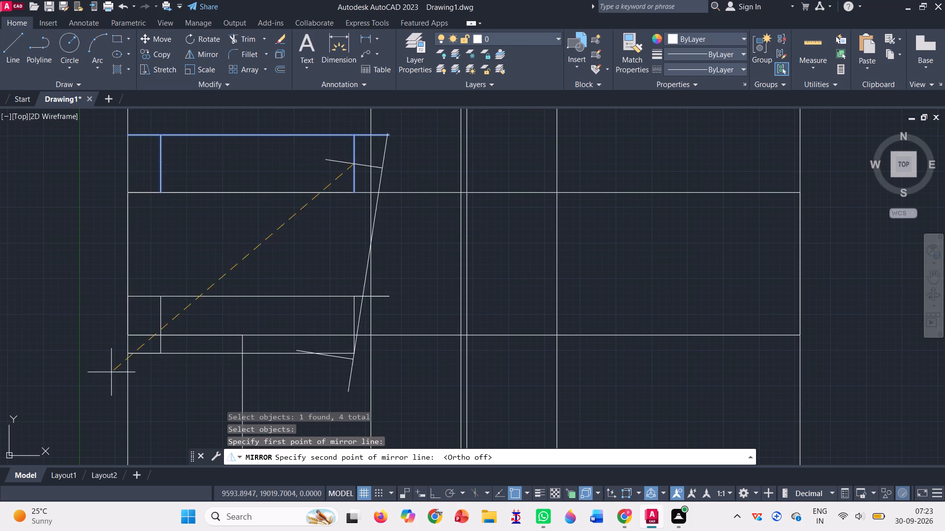
click(434, 491)
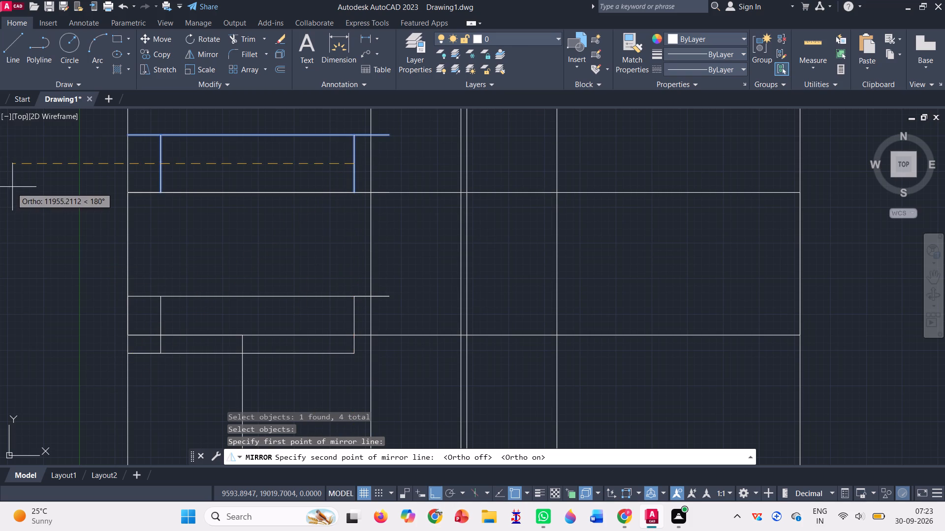
click(19, 206)
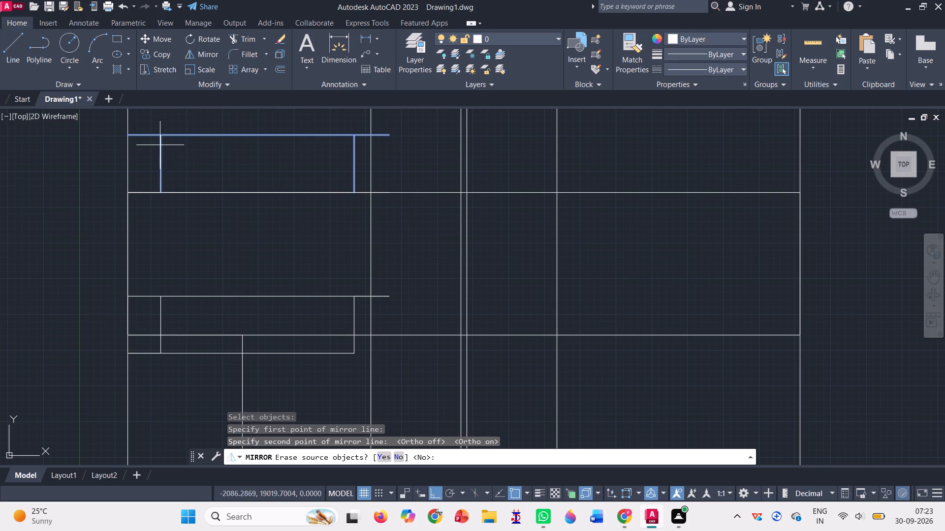
click(162, 133)
click(157, 136)
click(158, 143)
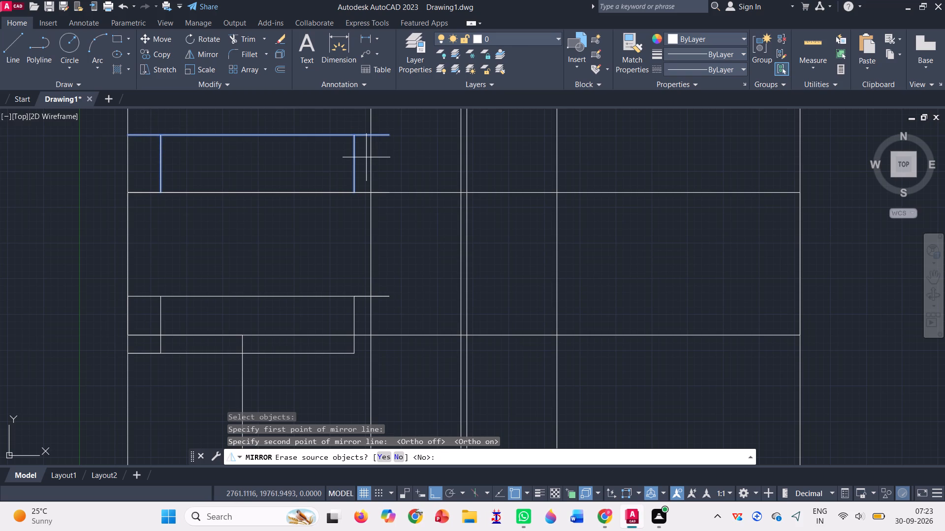
key(Return)
Erase the original top line, east vertical and both western vertical segments of the upper box, leaving the mirrored copies.
click(339, 135)
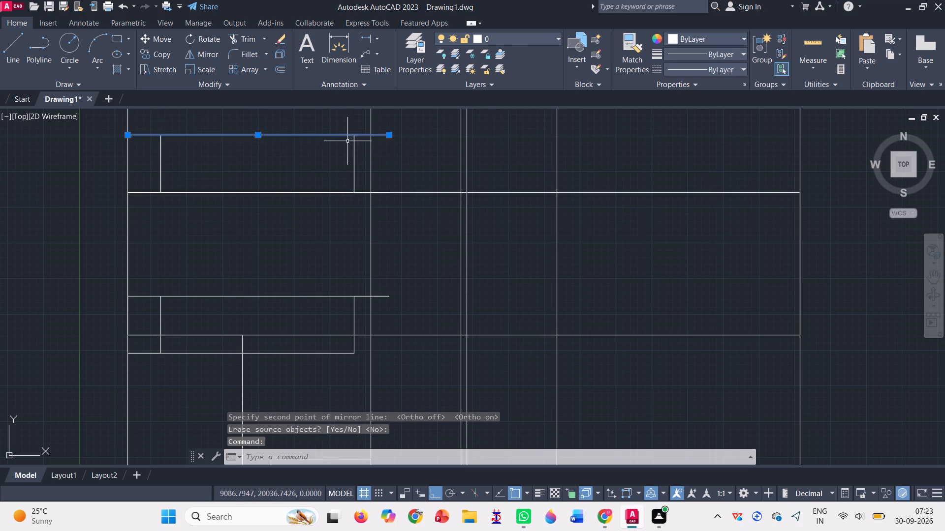
click(355, 145)
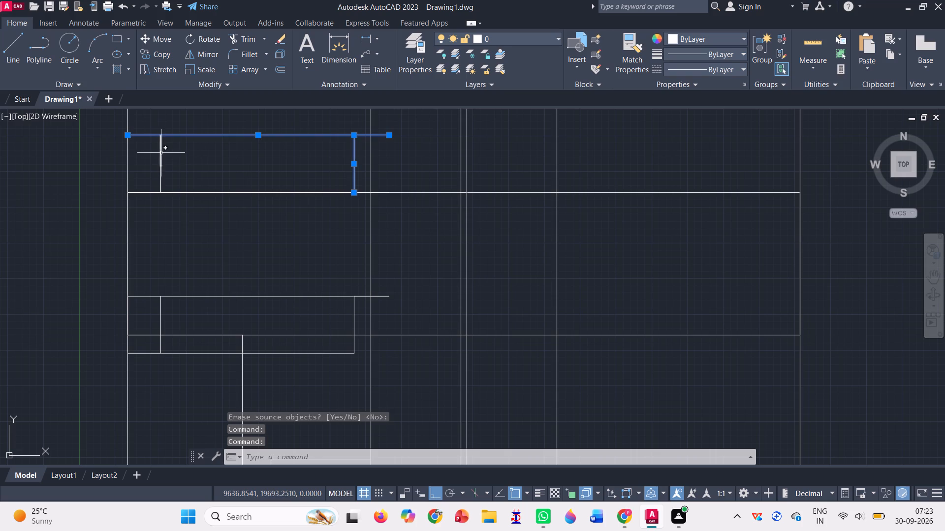
click(160, 153)
click(161, 177)
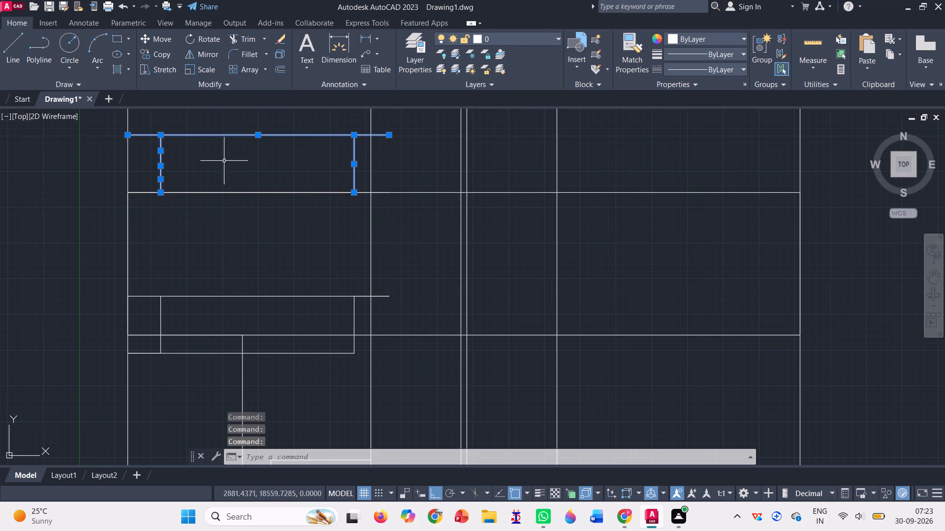
key(Delete)
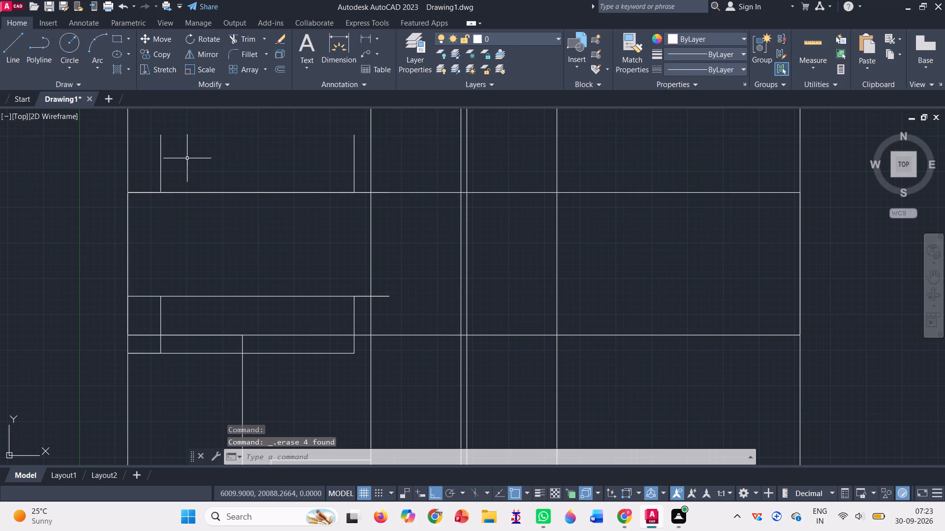
Move the mirrored verticals and their bottom line about 1125 mm south along the outline's west edge.
click(166, 41)
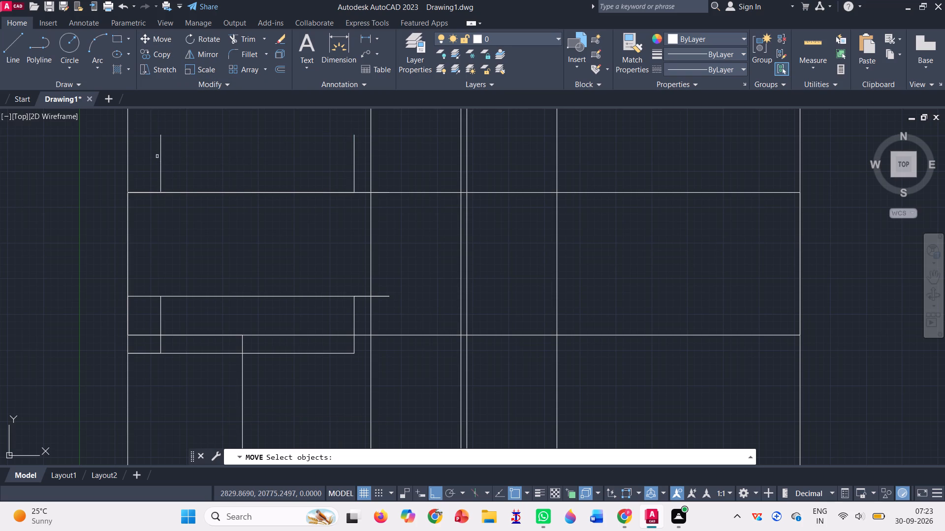
double_click(160, 160)
click(159, 171)
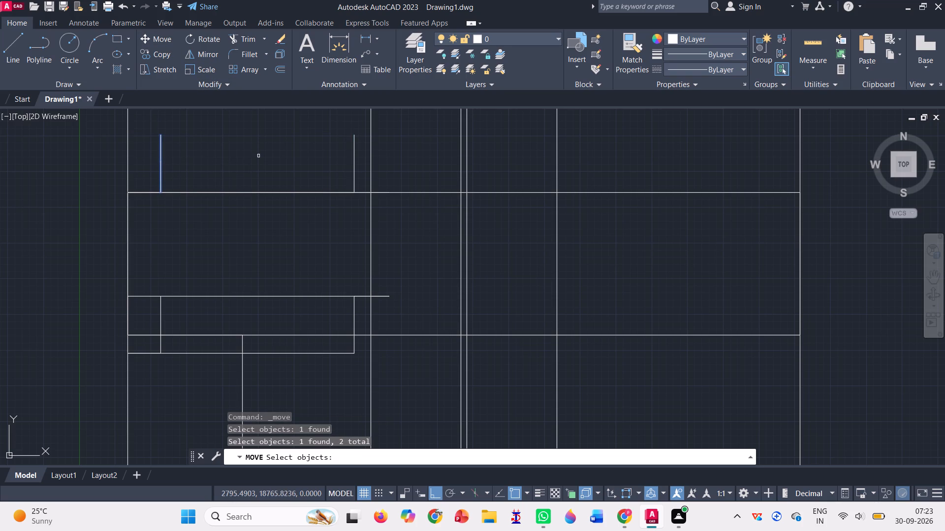
click(355, 147)
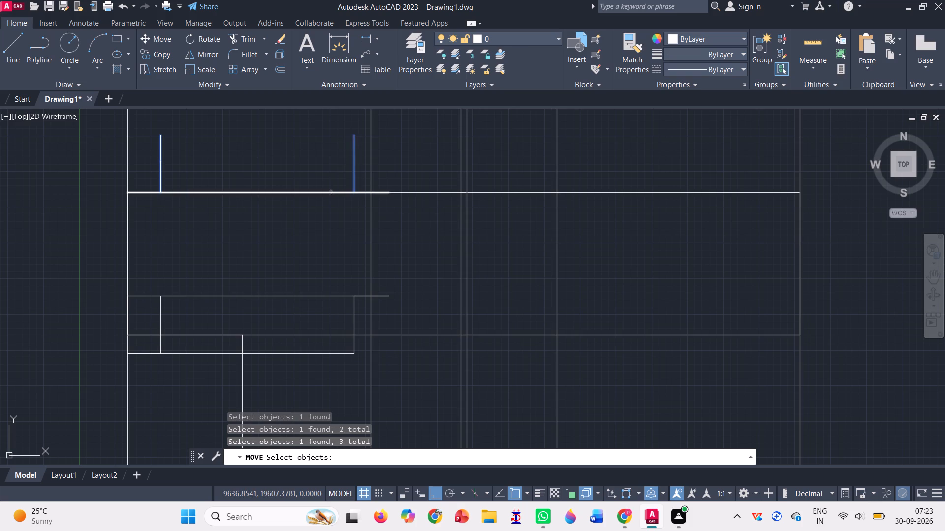
click(331, 193)
key(Return)
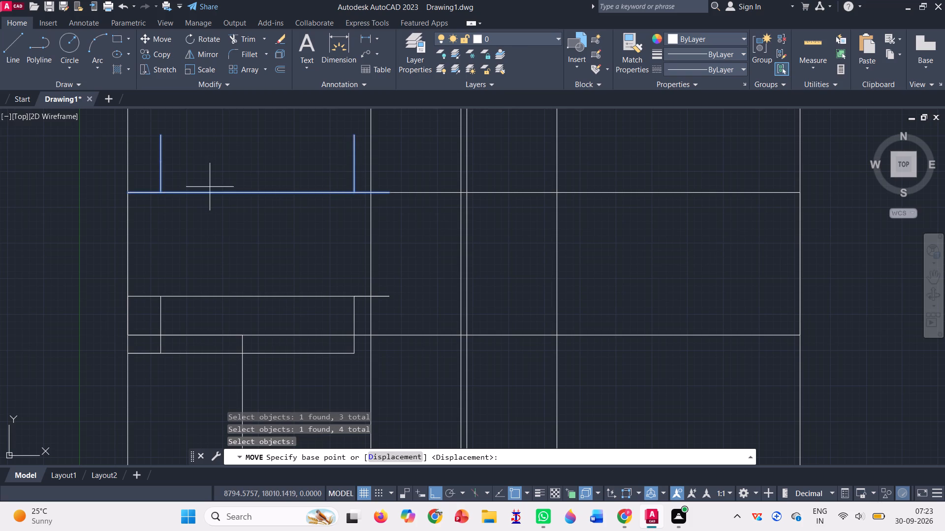
double_click(131, 191)
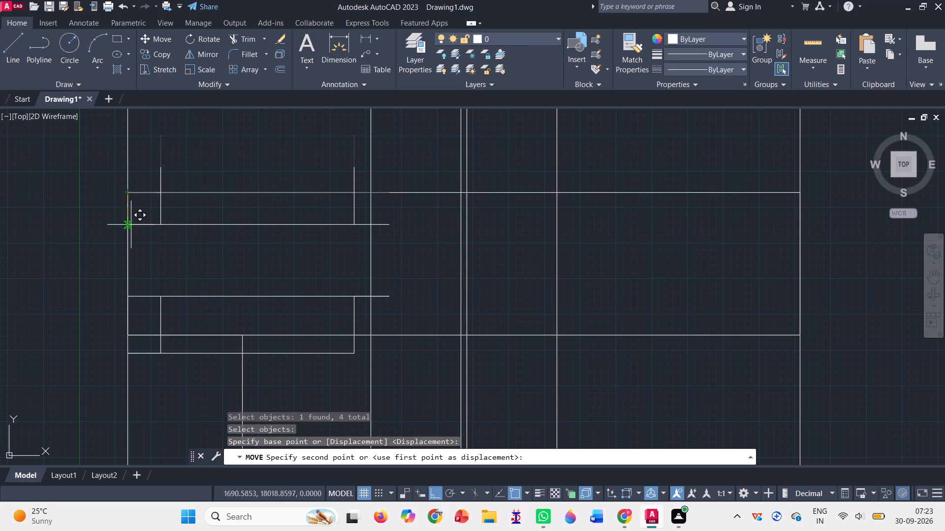
click(131, 225)
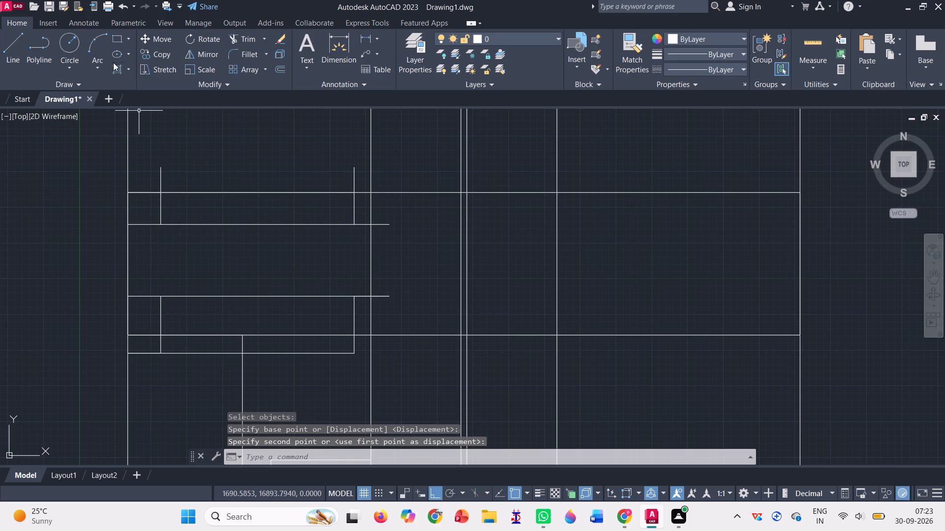
Draw a horizontal line about 7900 mm long from the upper box's east vertical's top end to the outline's west edge.
click(16, 42)
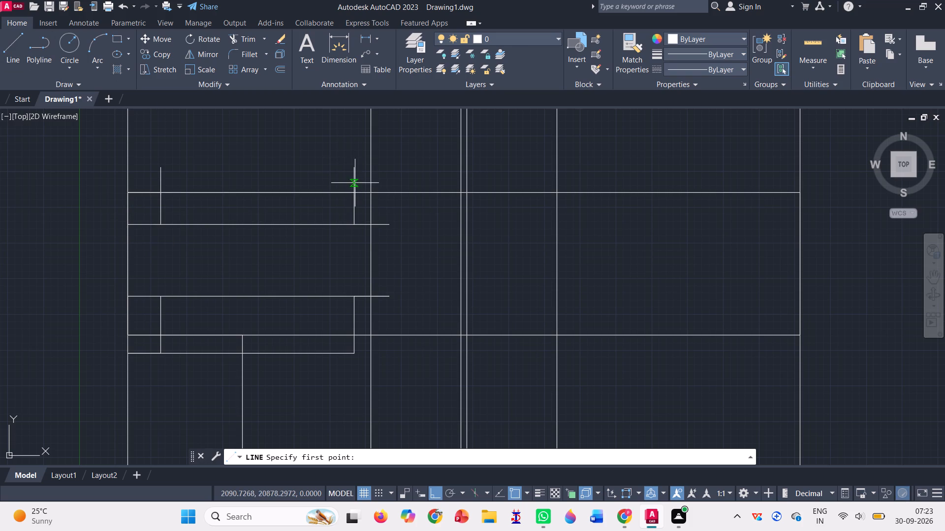
click(355, 169)
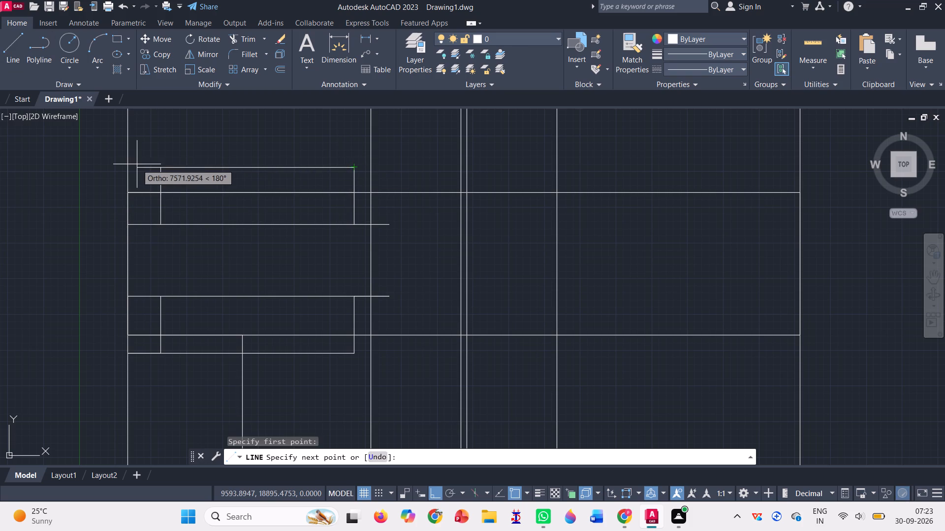
click(127, 168)
key(Return)
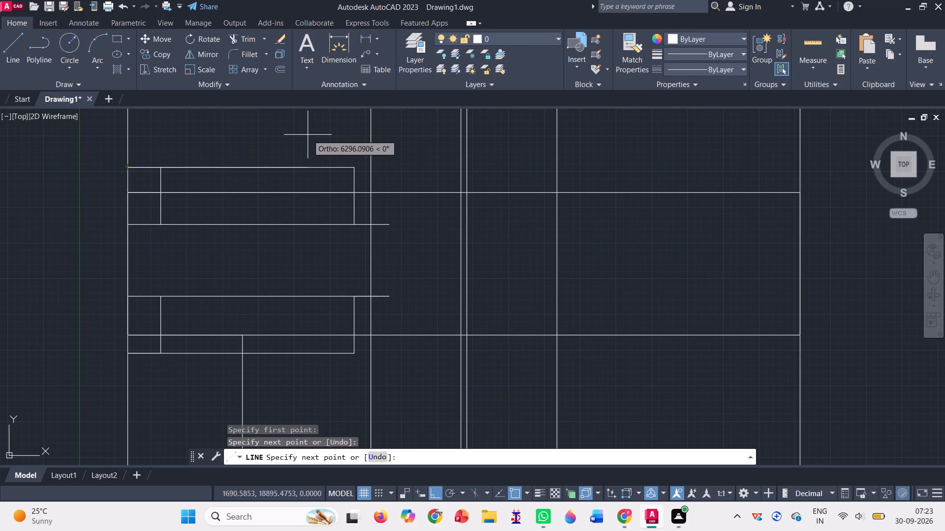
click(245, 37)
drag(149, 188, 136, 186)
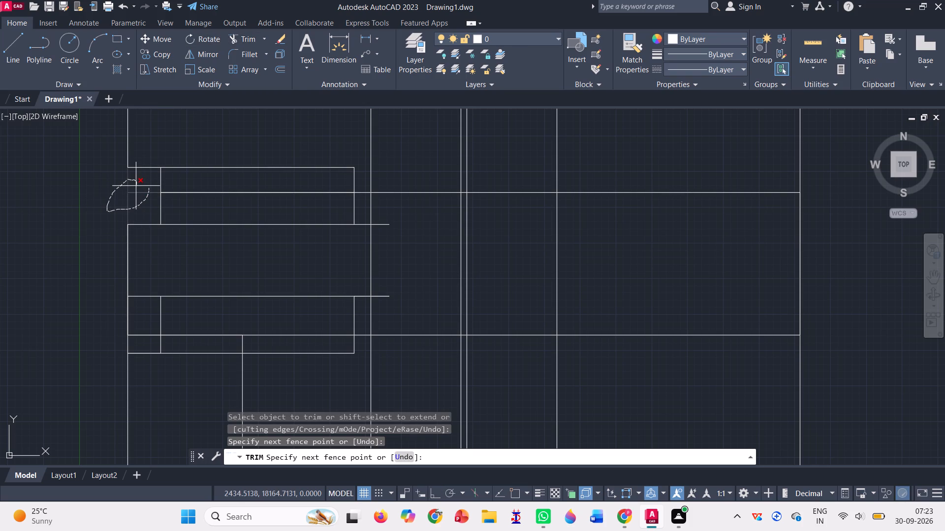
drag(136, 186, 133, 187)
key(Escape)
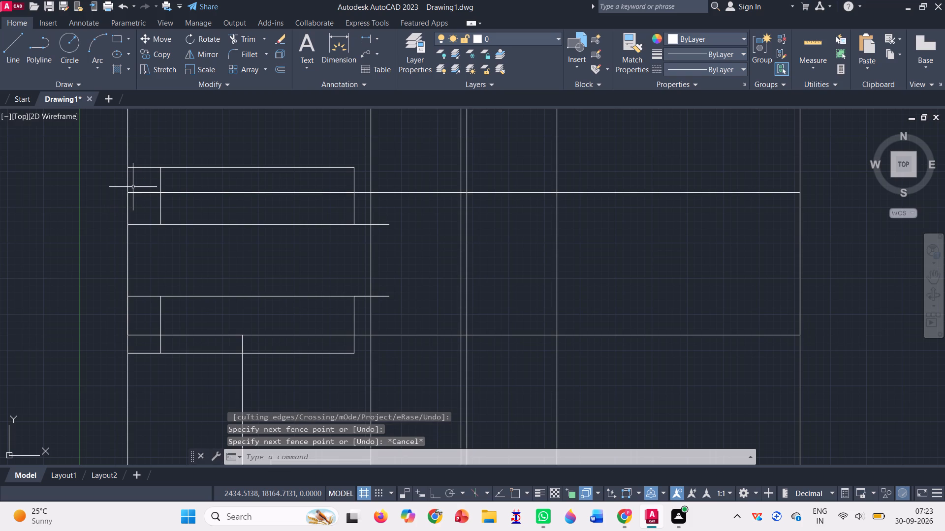
Trim the cross band's north and south edge lines inside the two boxes, plus the room wall stub inside the lower box.
click(239, 38)
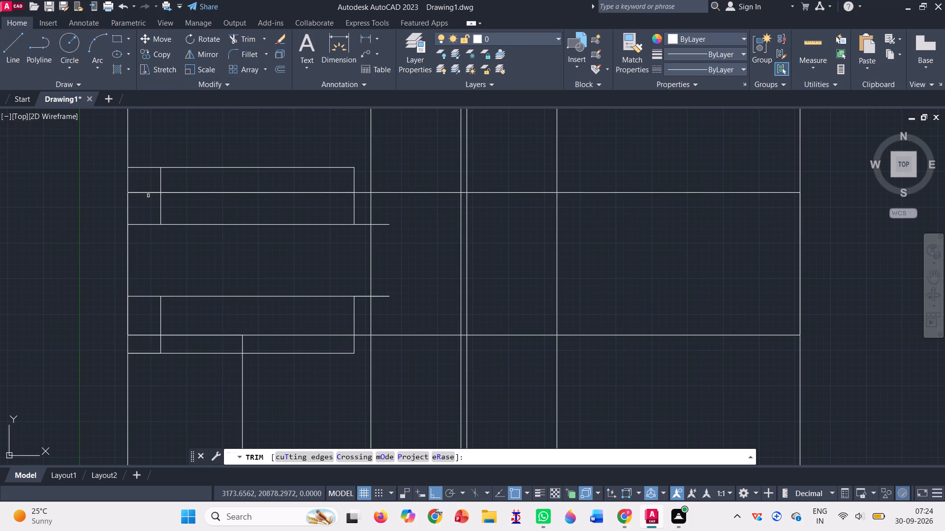
click(148, 192)
click(145, 193)
click(145, 193)
click(145, 193)
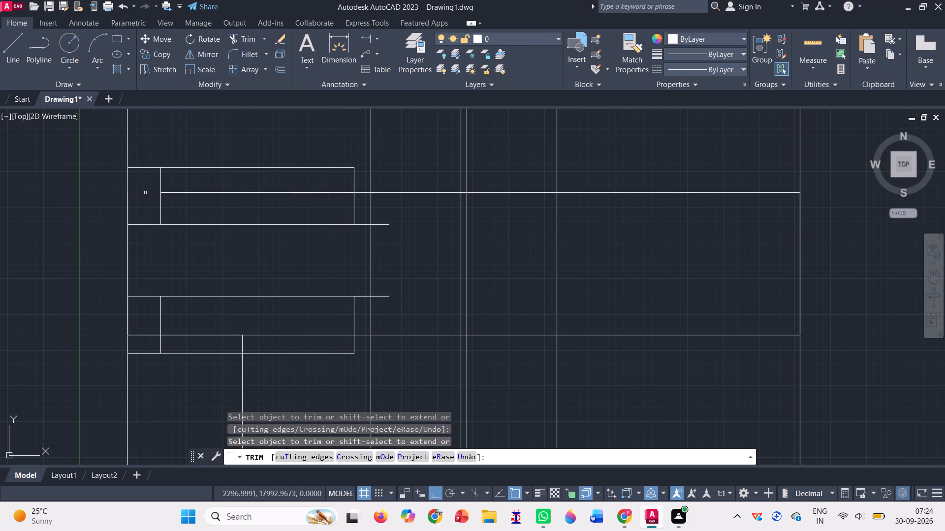
double_click(142, 338)
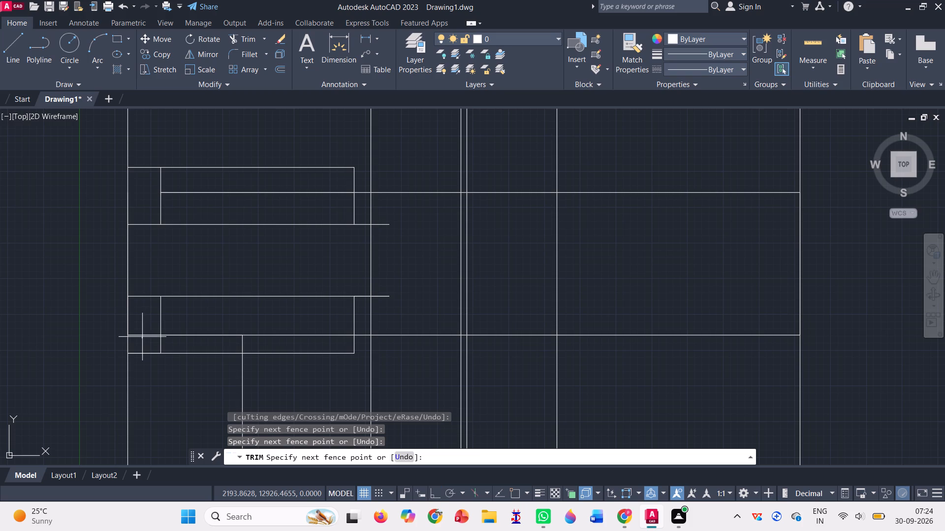
click(150, 327)
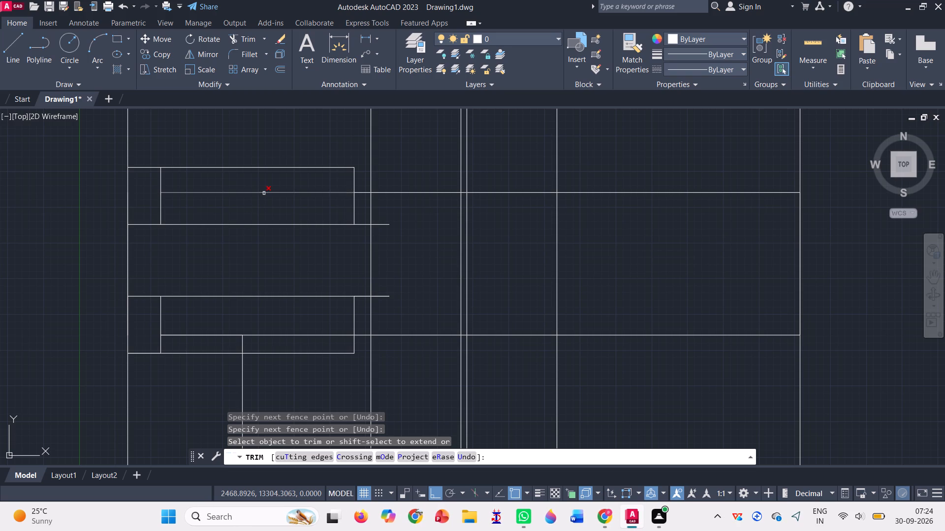
click(264, 193)
click(266, 195)
click(283, 187)
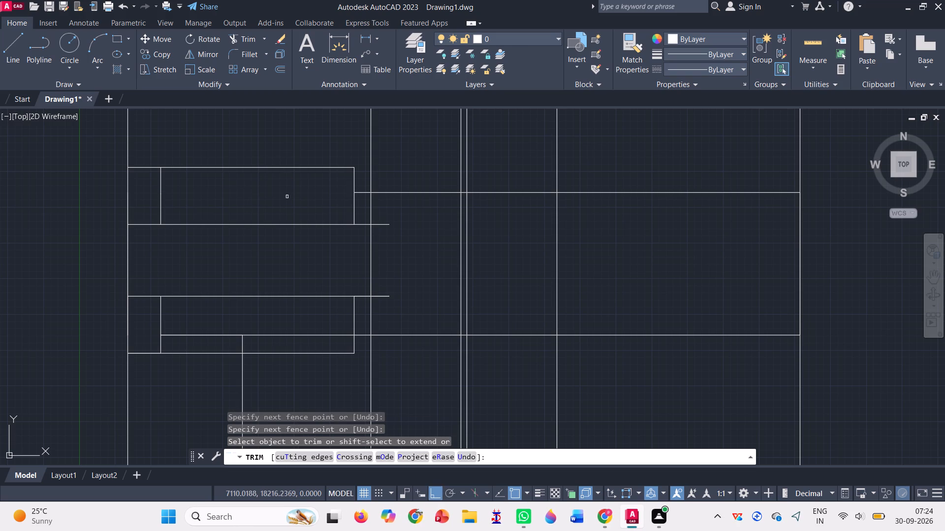
click(283, 339)
click(277, 331)
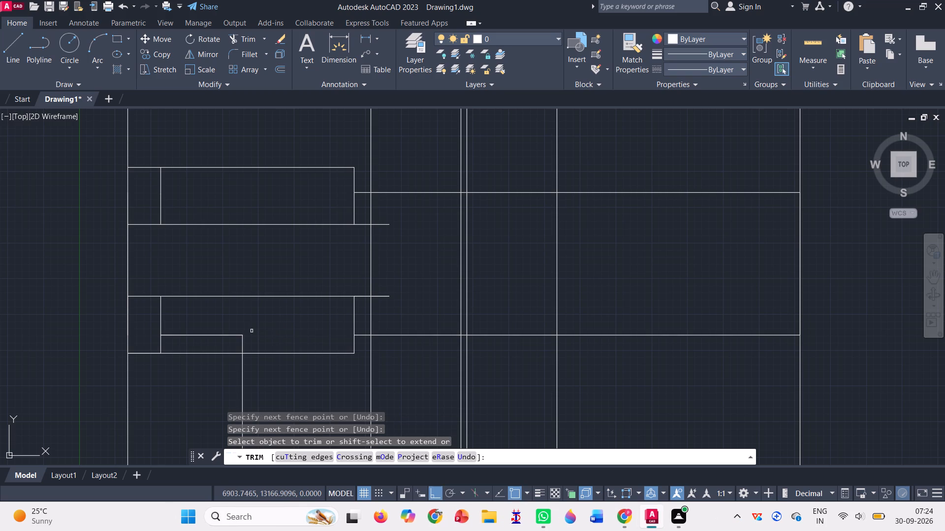
click(223, 324)
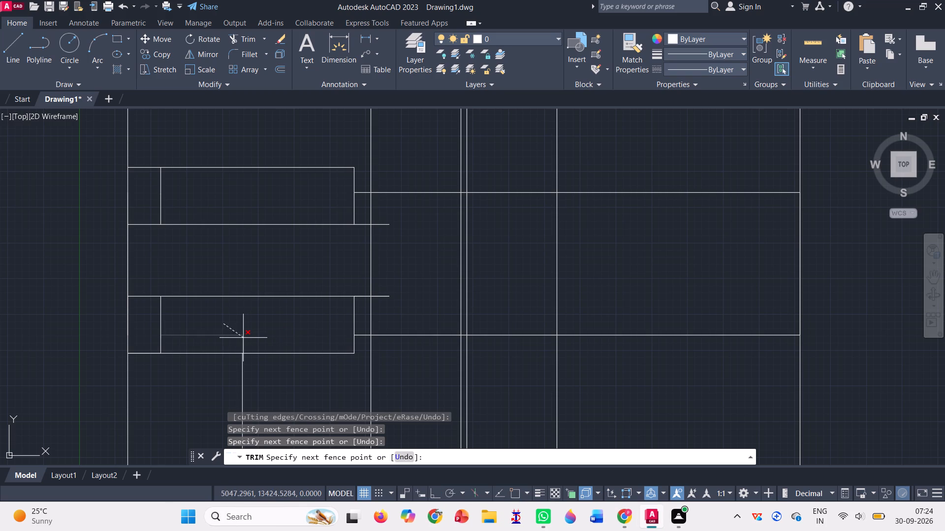
click(243, 338)
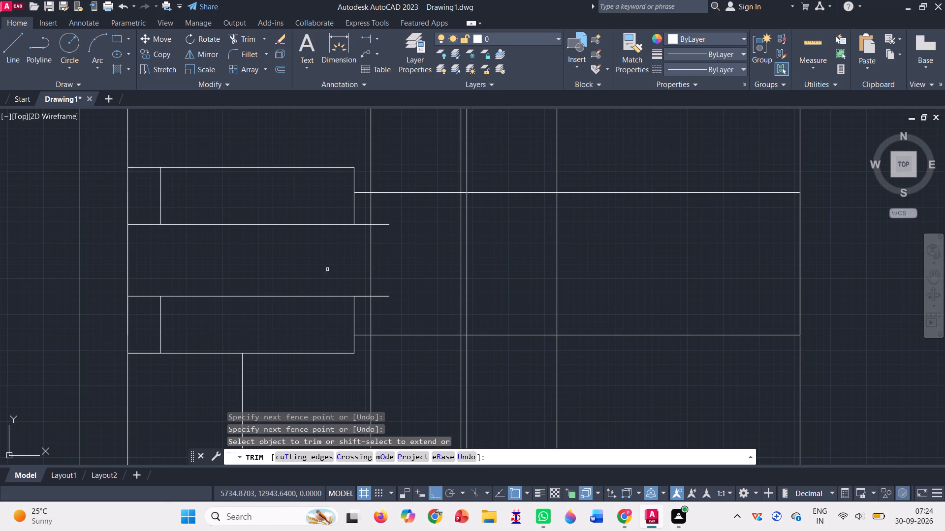
Trim the vertical division line just east of the two boxes where it crosses the cross band, between the band's north and south edges.
scroll(305, 250, down, 1)
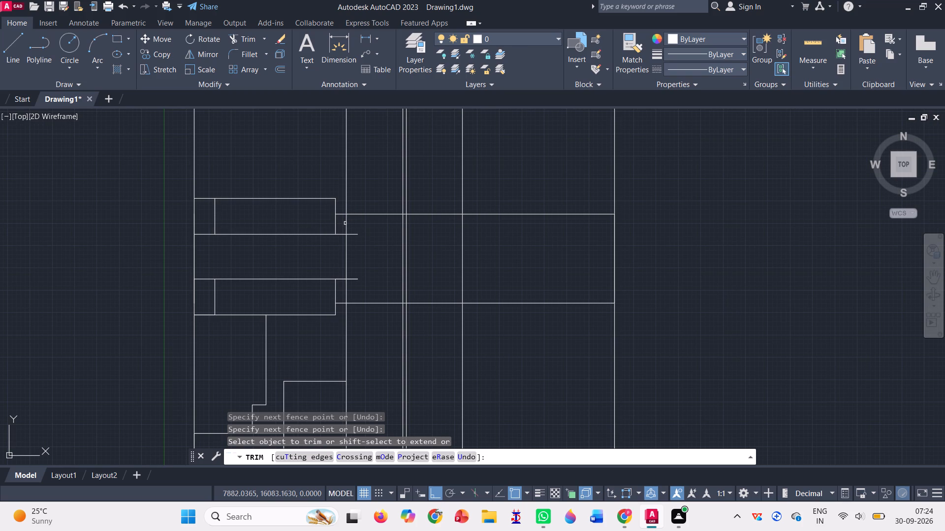
click(346, 222)
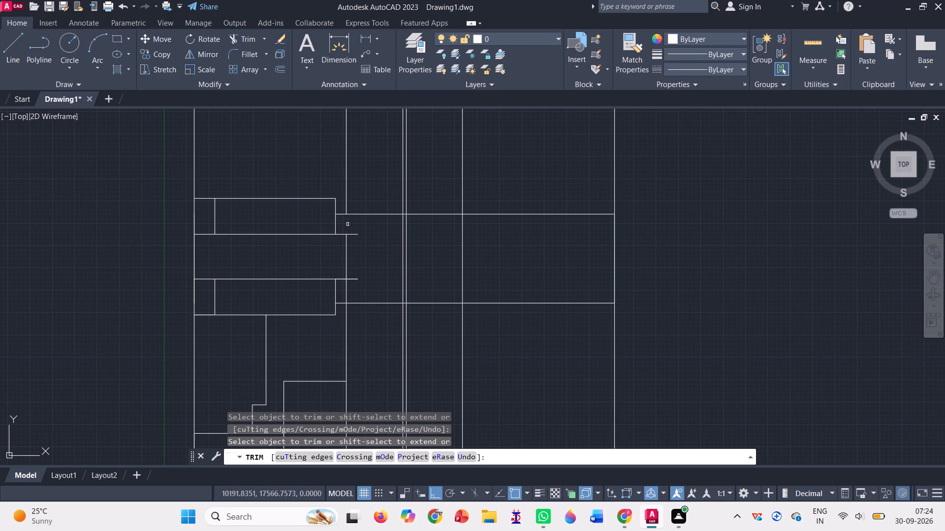
click(346, 259)
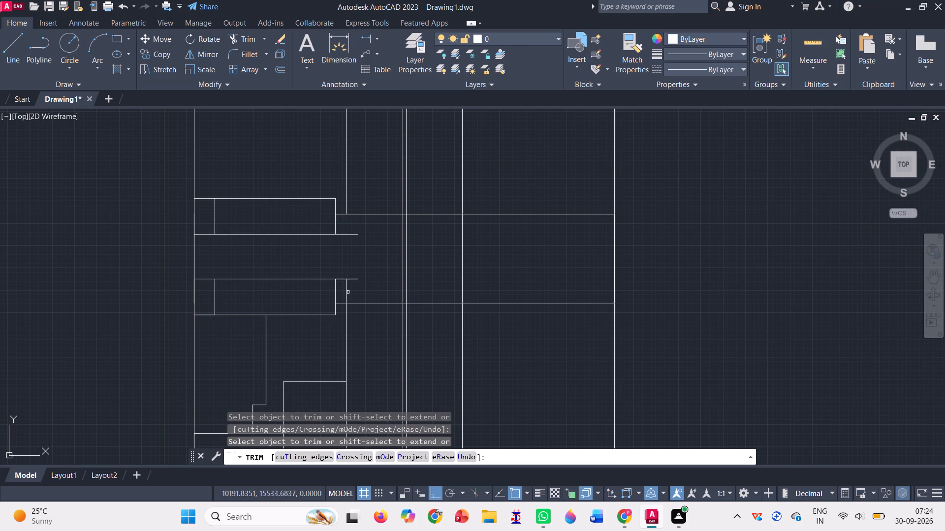
click(346, 292)
scroll(378, 244, down, 1)
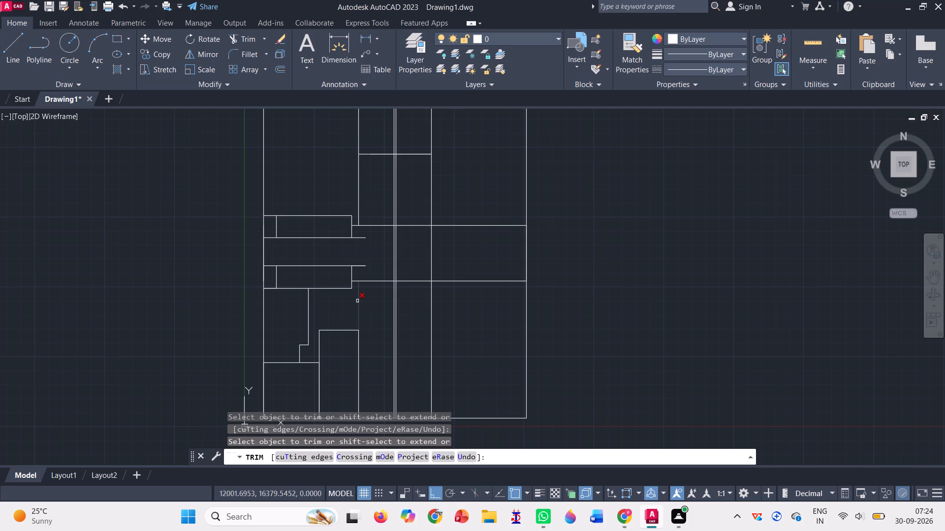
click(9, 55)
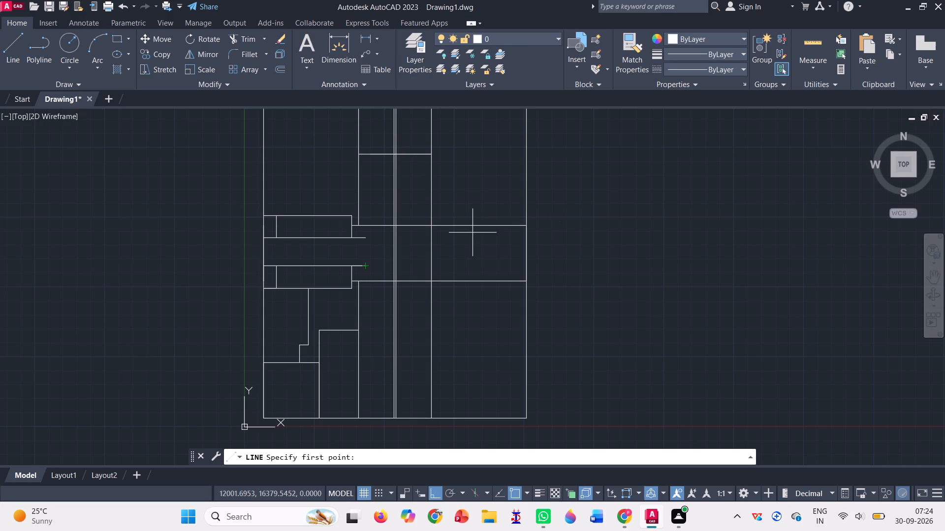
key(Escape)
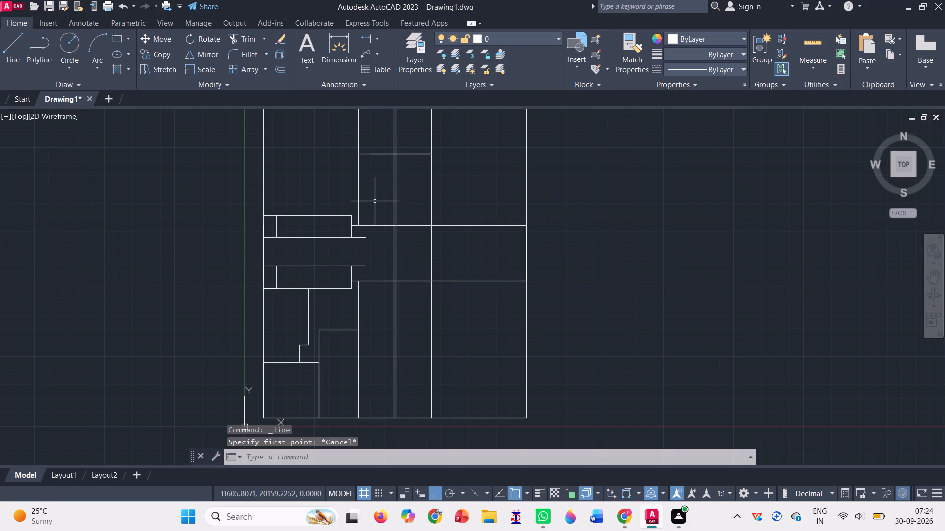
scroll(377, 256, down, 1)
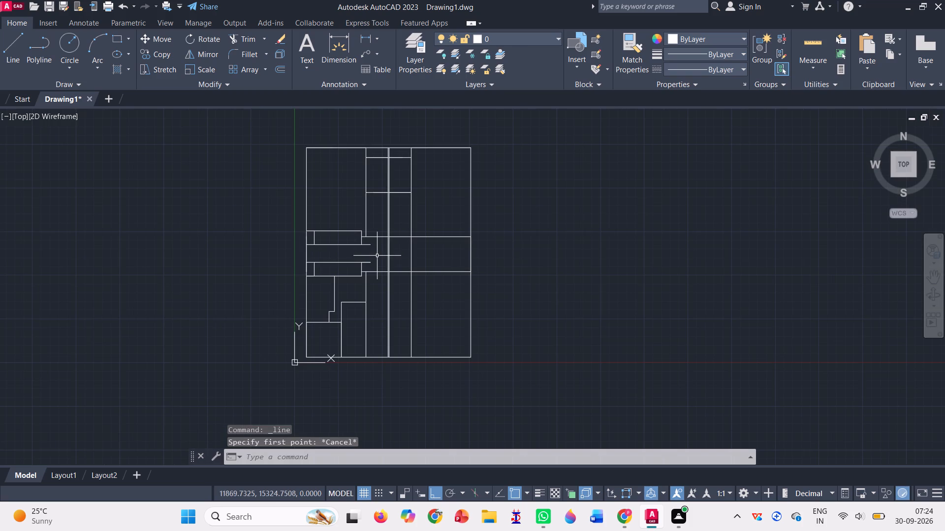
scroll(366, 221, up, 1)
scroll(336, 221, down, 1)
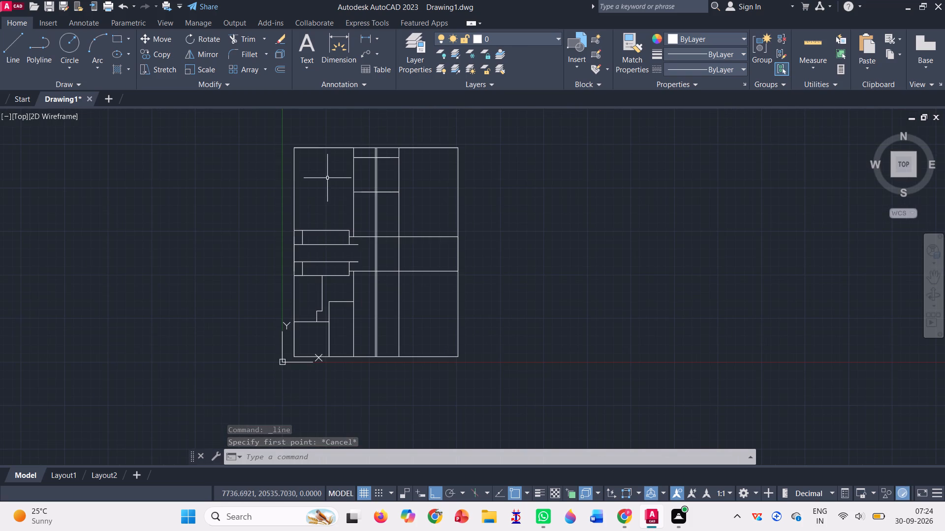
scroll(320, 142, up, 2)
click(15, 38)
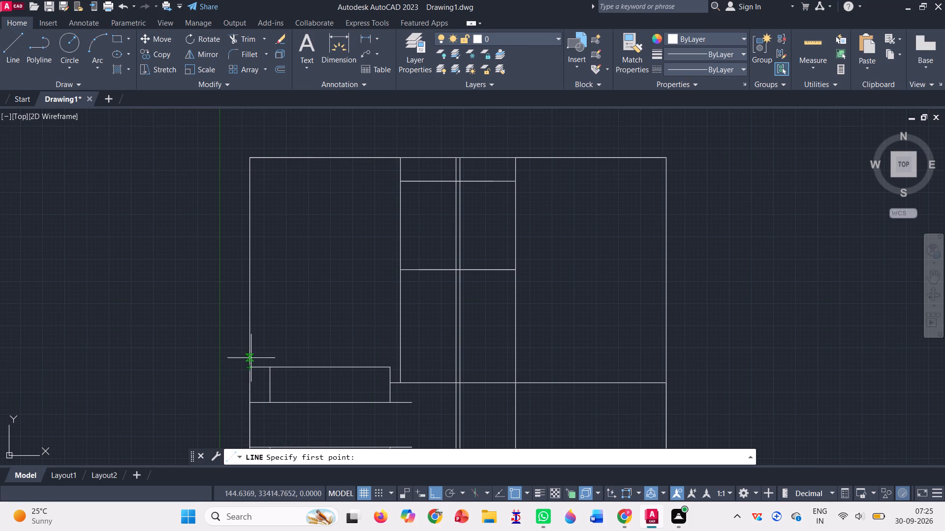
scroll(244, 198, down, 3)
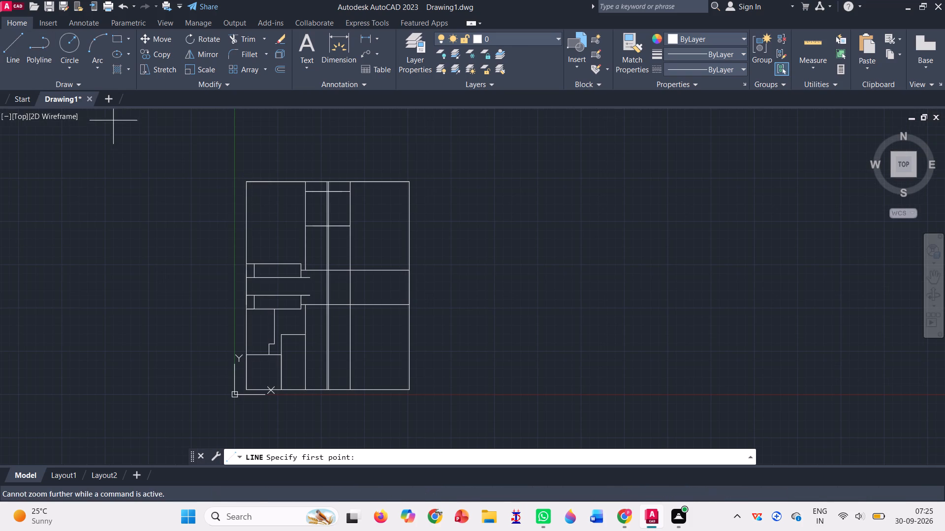
Copy the south-west rooms' walls and boundary lines from the outline's south-west corner to the empty area east of the plan.
click(161, 57)
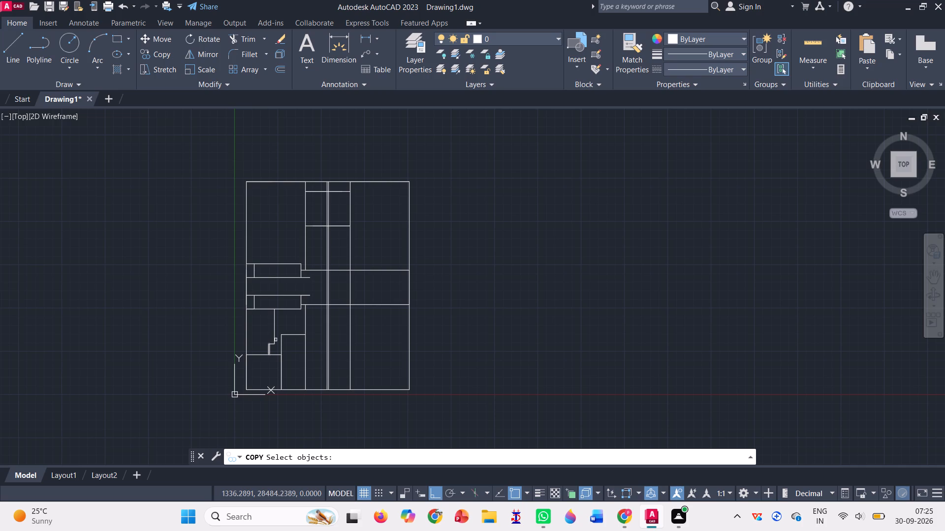
click(276, 339)
click(272, 343)
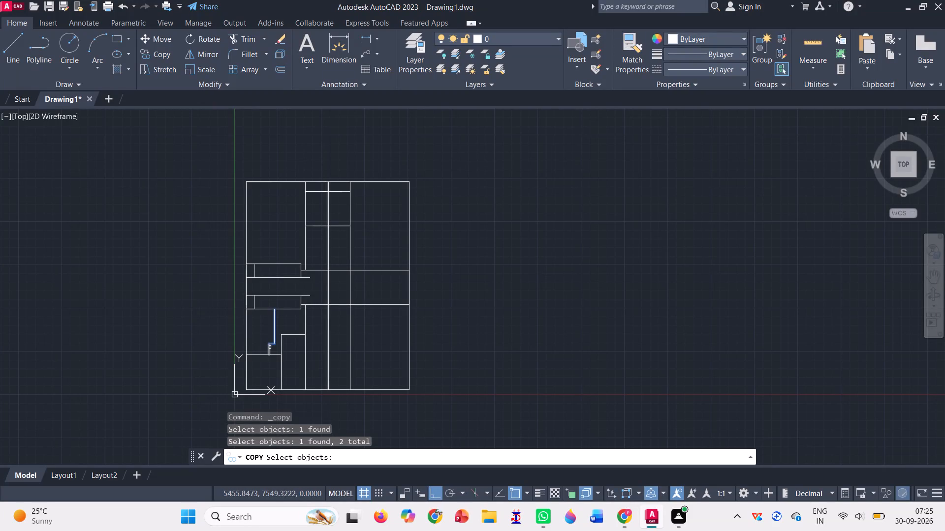
click(269, 348)
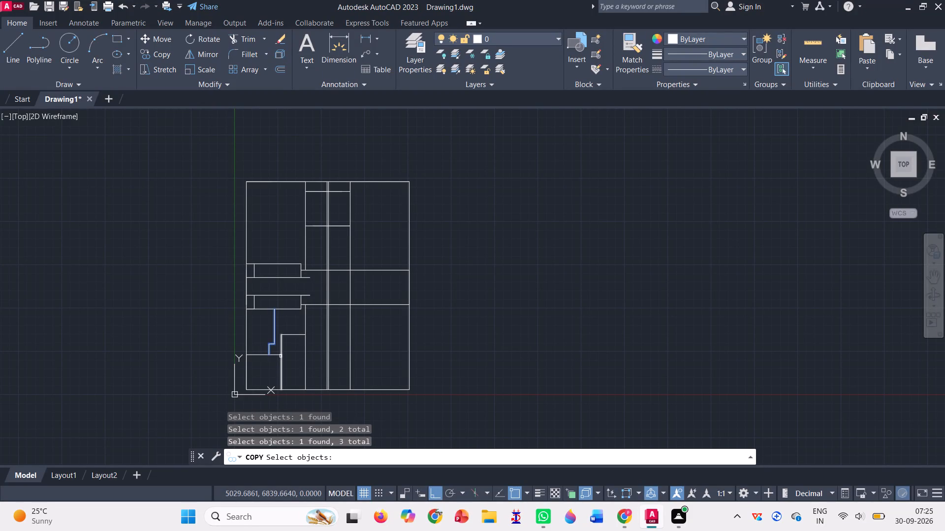
click(281, 356)
click(279, 354)
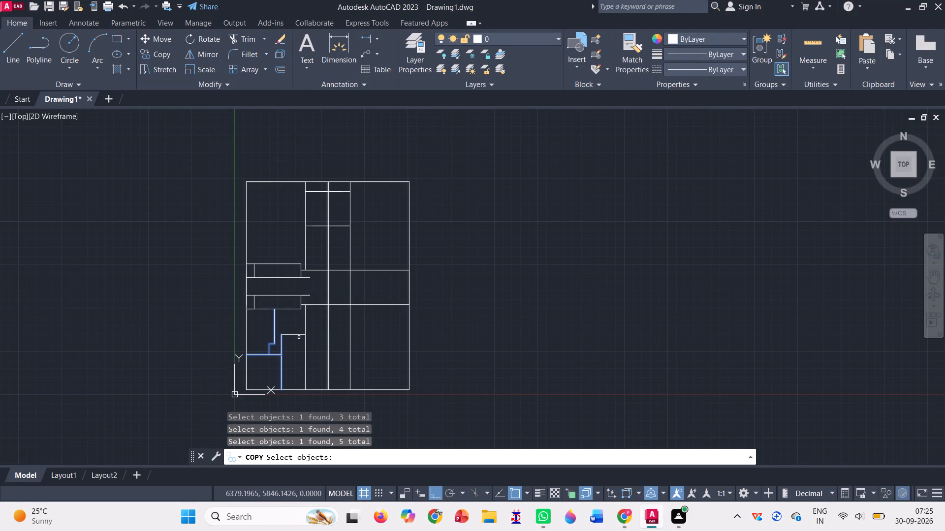
click(299, 337)
click(295, 329)
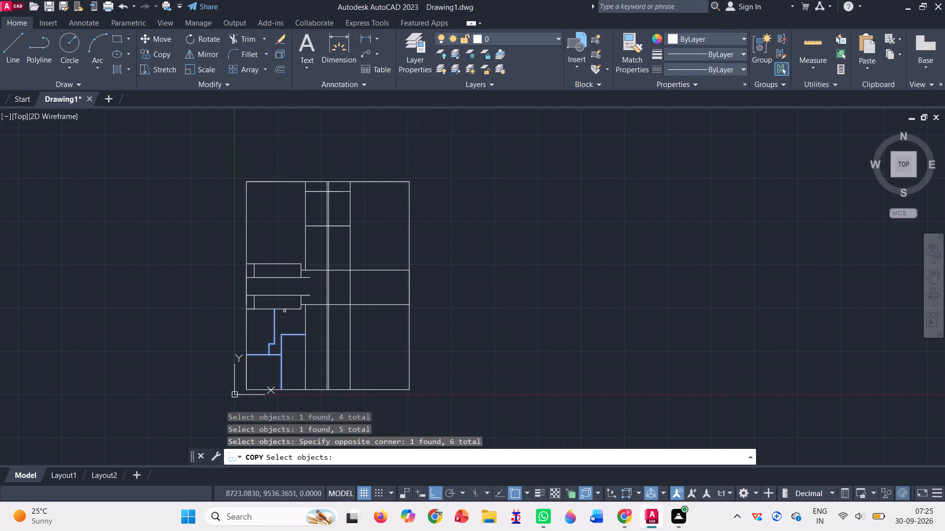
click(284, 310)
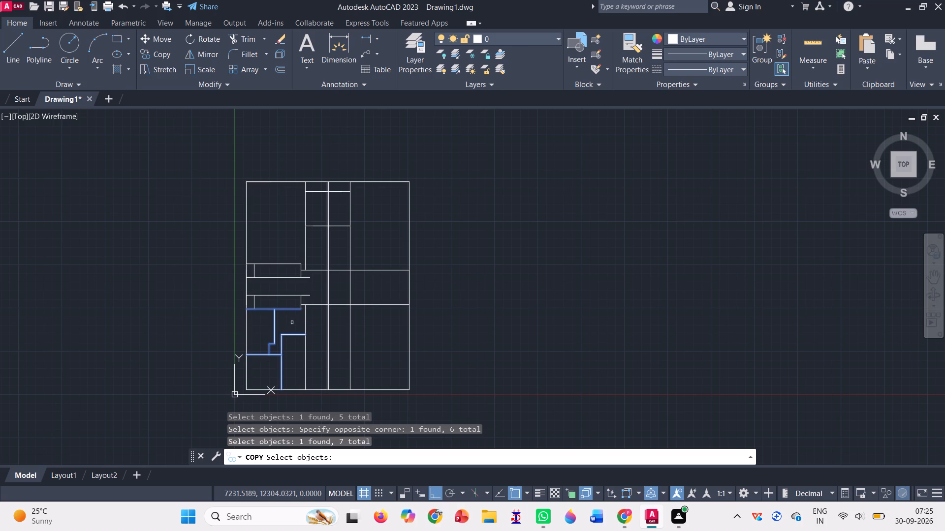
click(304, 324)
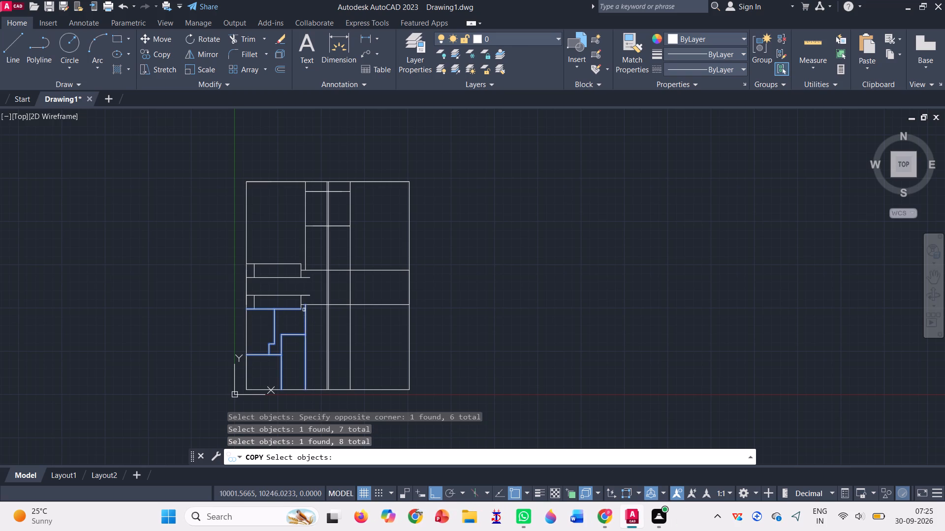
scroll(304, 310, up, 3)
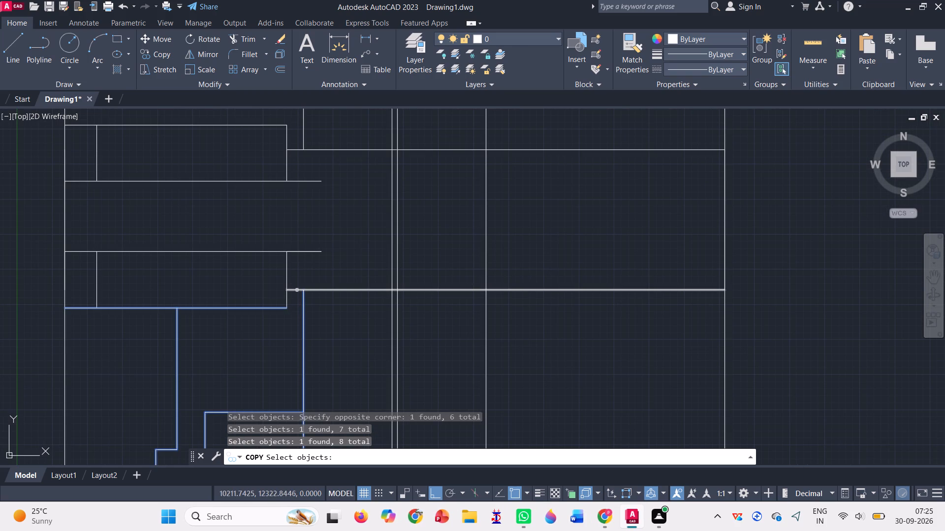
click(297, 290)
click(287, 298)
scroll(309, 280, down, 3)
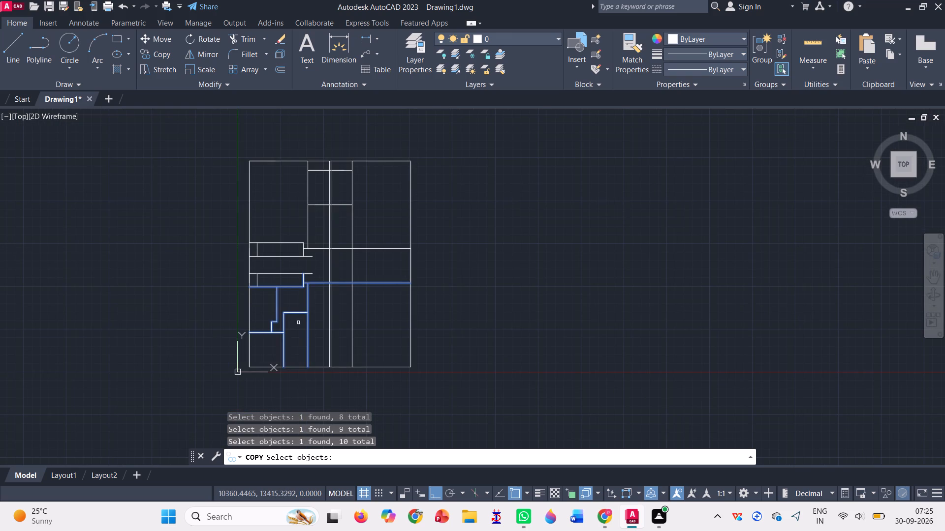
scroll(283, 383, up, 3)
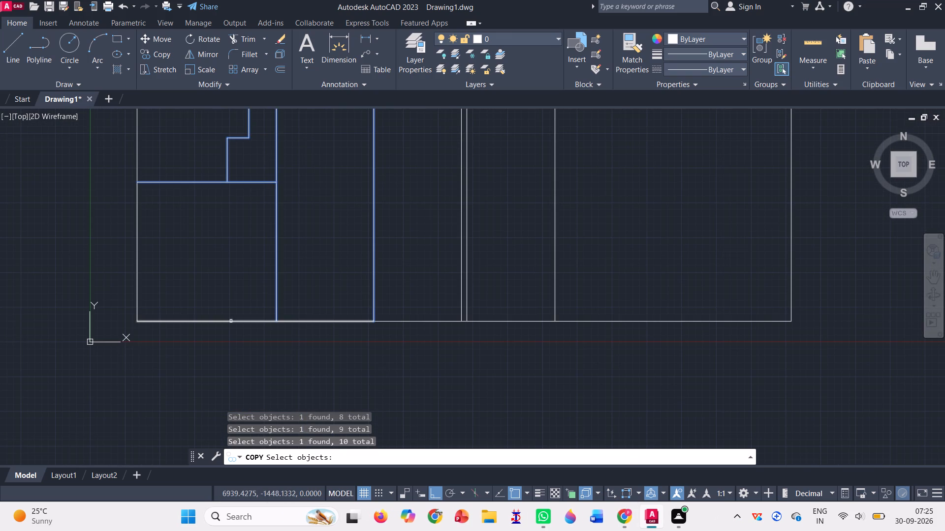
click(231, 322)
scroll(256, 330, down, 4)
click(239, 314)
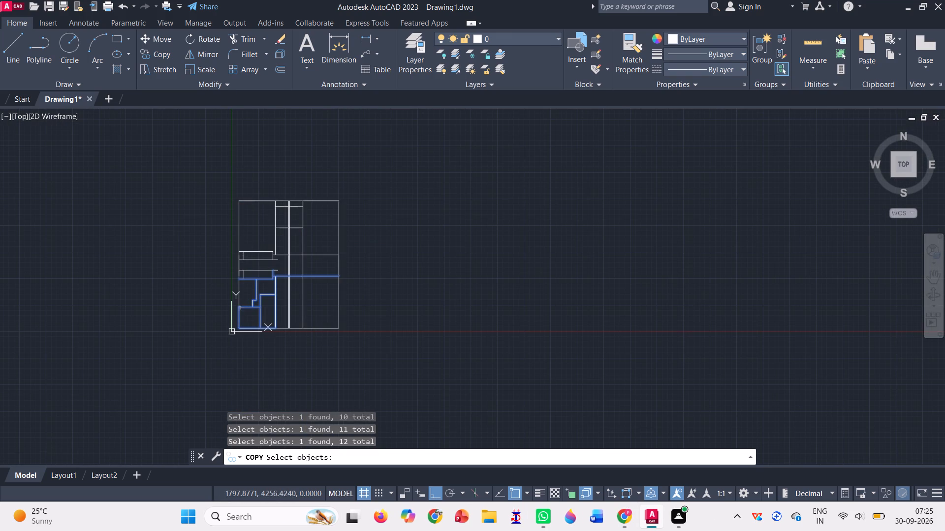
click(239, 300)
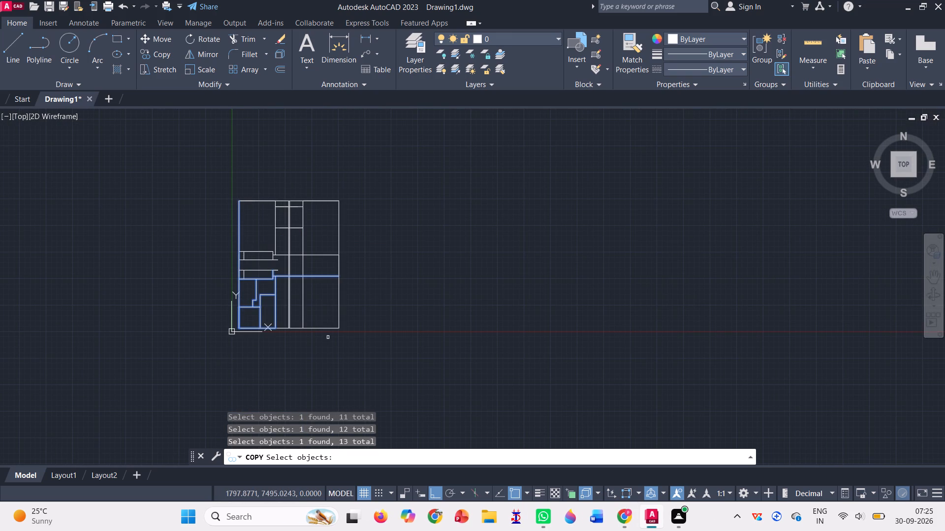
key(Return)
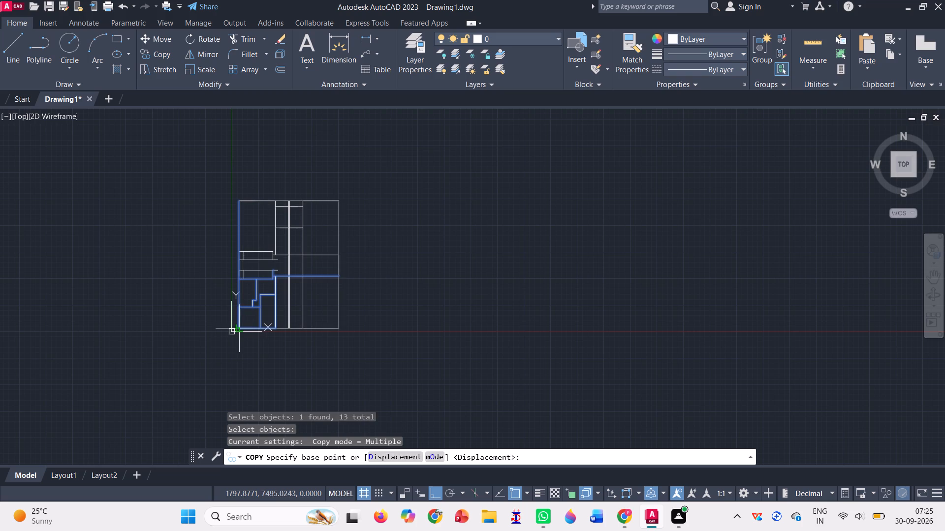
click(241, 325)
click(403, 318)
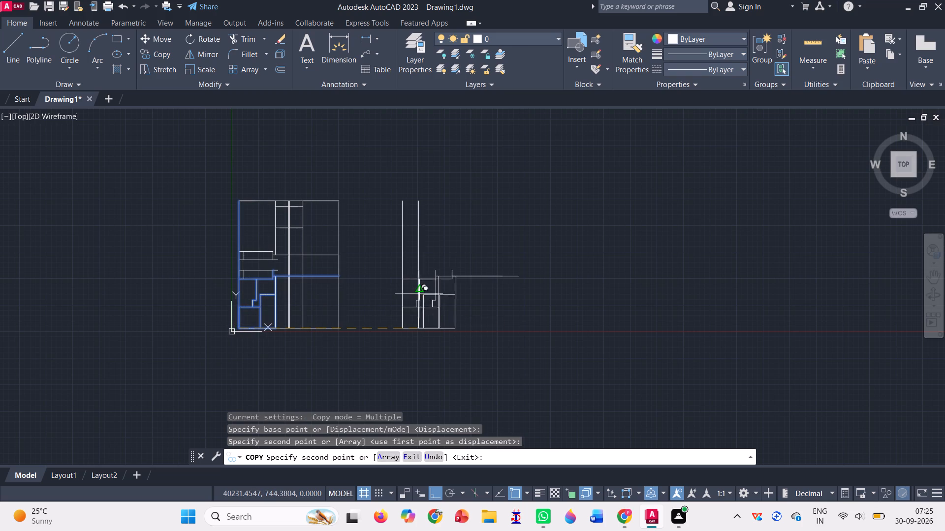
key(Escape)
Trim off the copied room block's long vertical extending north and its long horizontal extending east.
scroll(426, 265, up, 2)
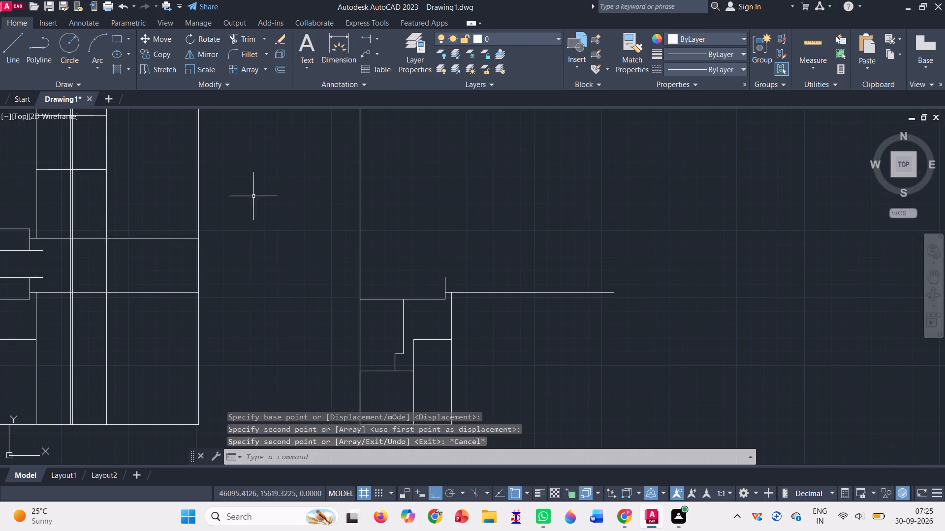
scroll(362, 260, down, 2)
click(250, 35)
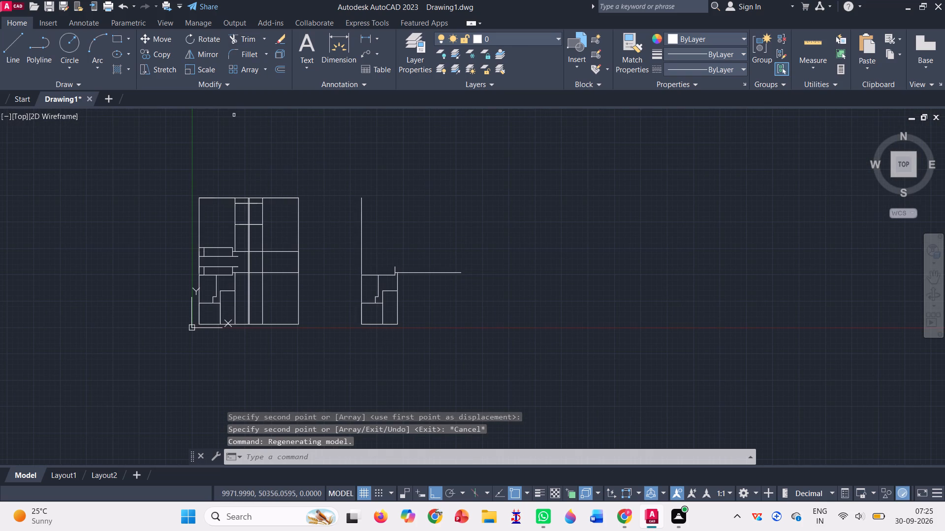
drag(343, 223, 433, 301)
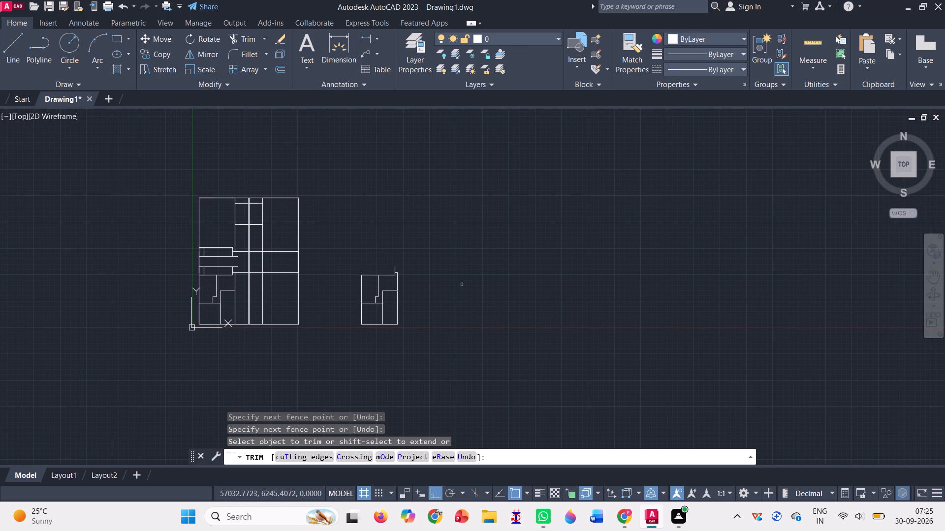
key(Return)
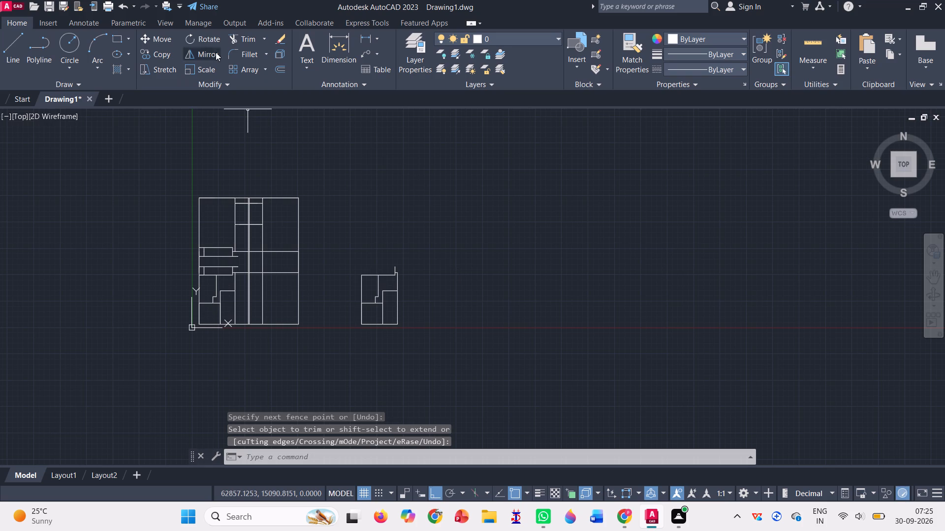
Rotate the copied room block 180° about its south-west corner.
click(208, 42)
drag(351, 279, 353, 348)
key(Return)
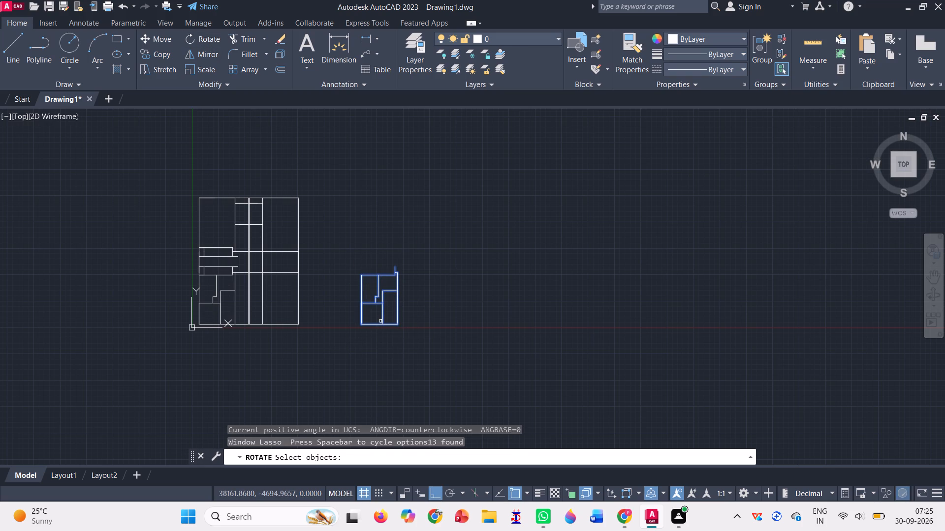
click(364, 324)
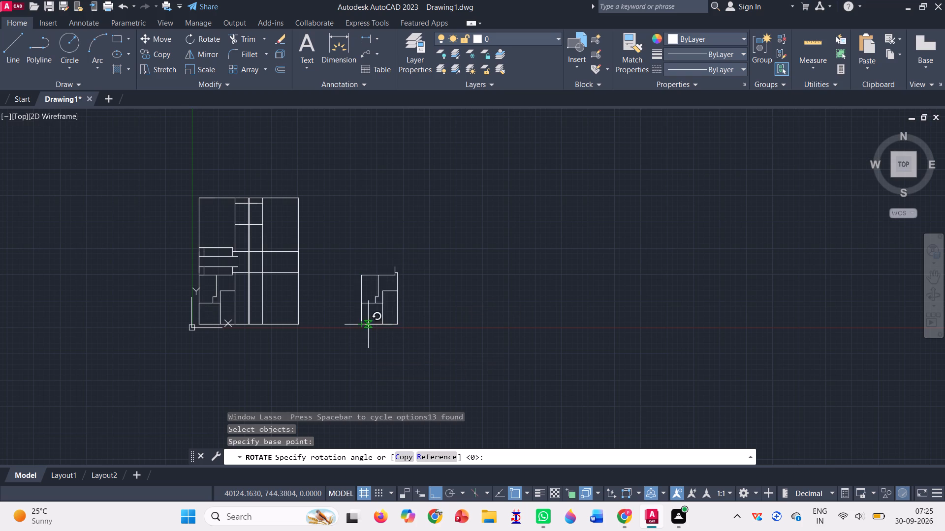
click(298, 348)
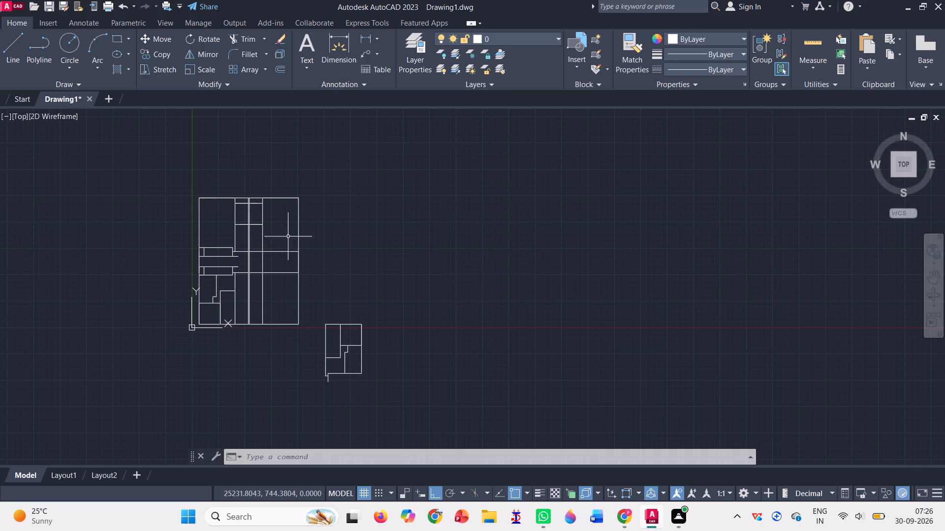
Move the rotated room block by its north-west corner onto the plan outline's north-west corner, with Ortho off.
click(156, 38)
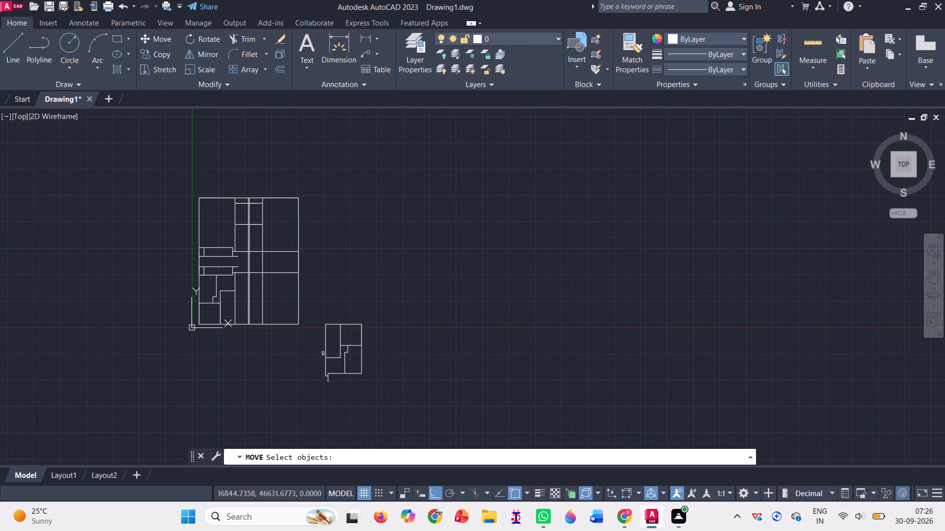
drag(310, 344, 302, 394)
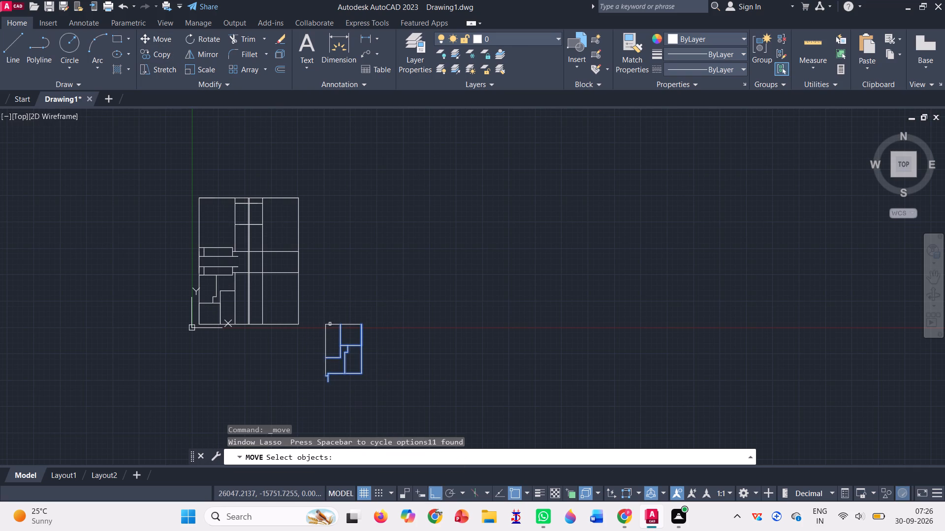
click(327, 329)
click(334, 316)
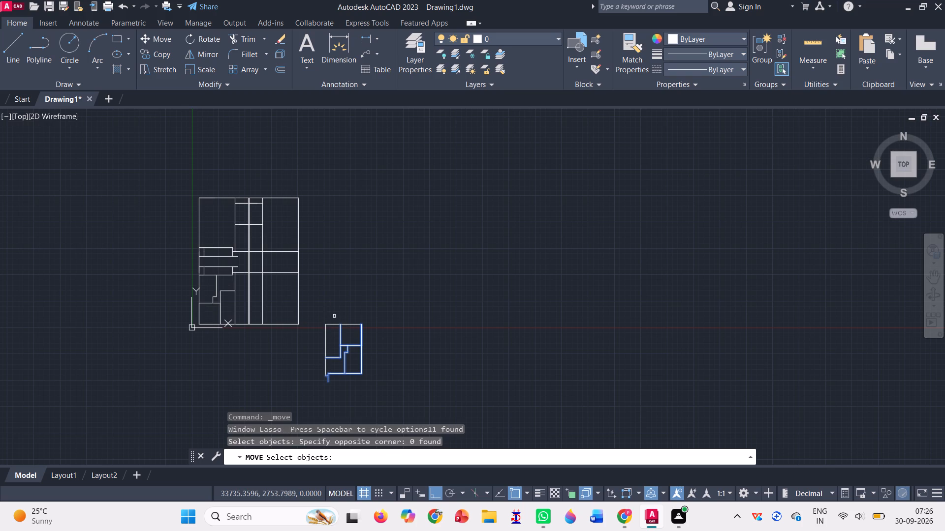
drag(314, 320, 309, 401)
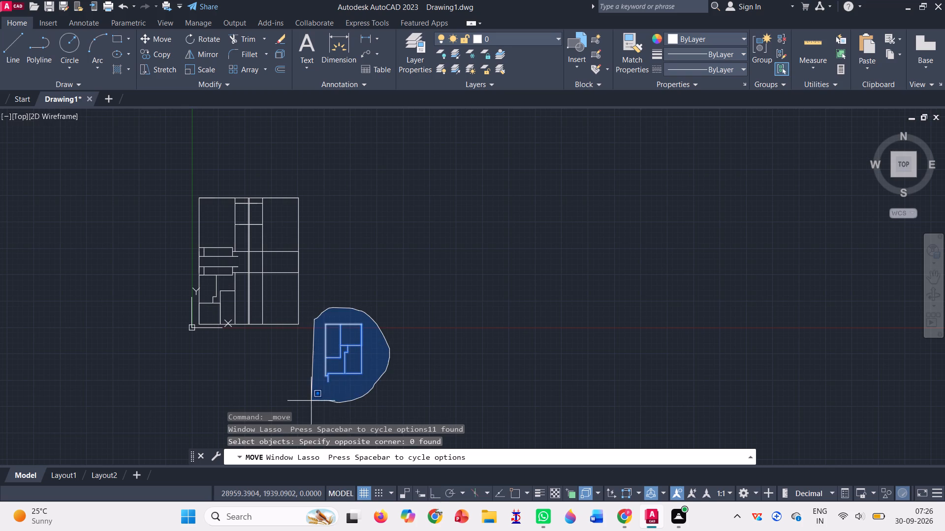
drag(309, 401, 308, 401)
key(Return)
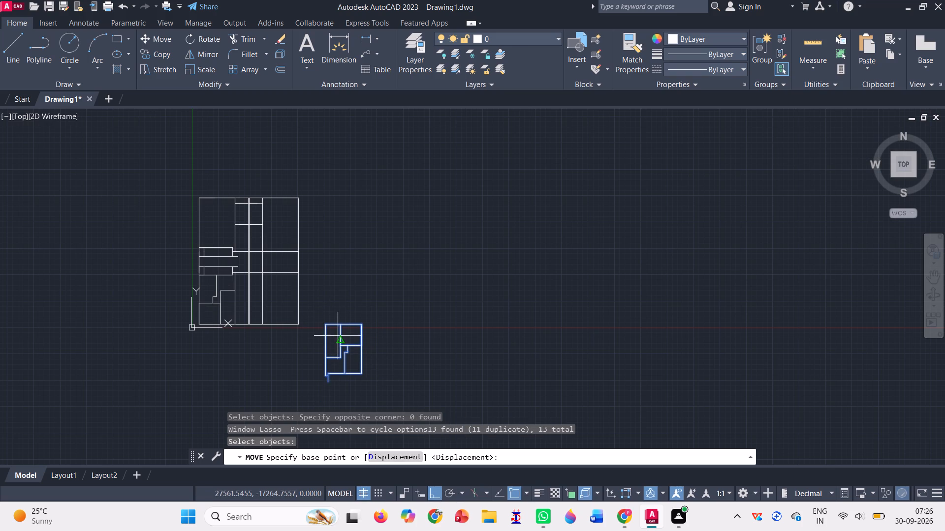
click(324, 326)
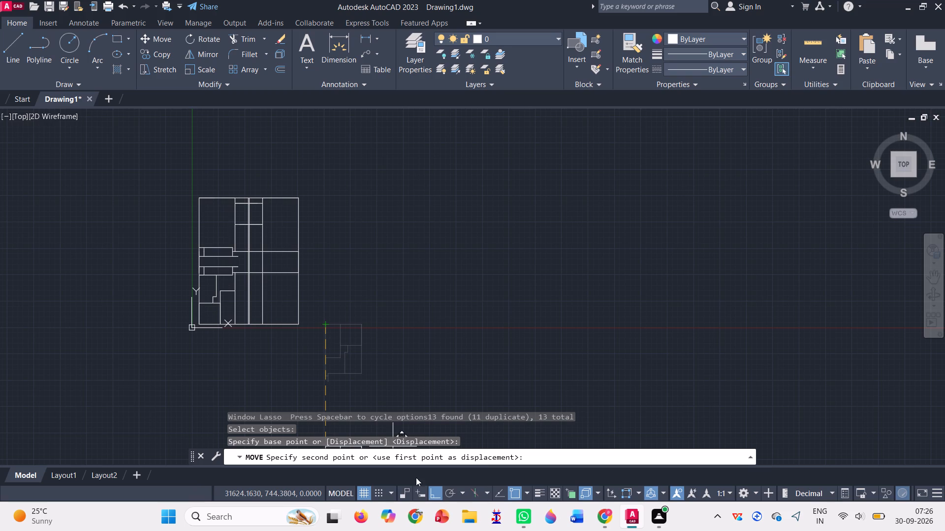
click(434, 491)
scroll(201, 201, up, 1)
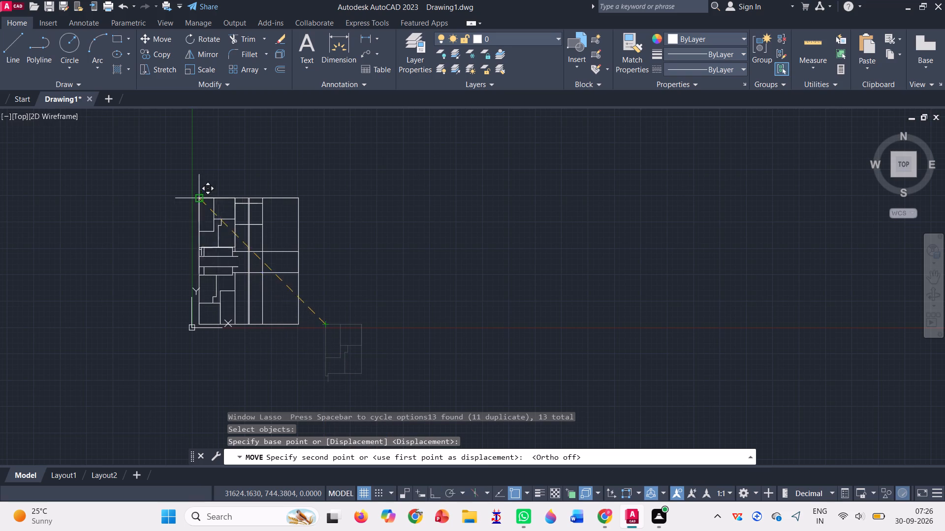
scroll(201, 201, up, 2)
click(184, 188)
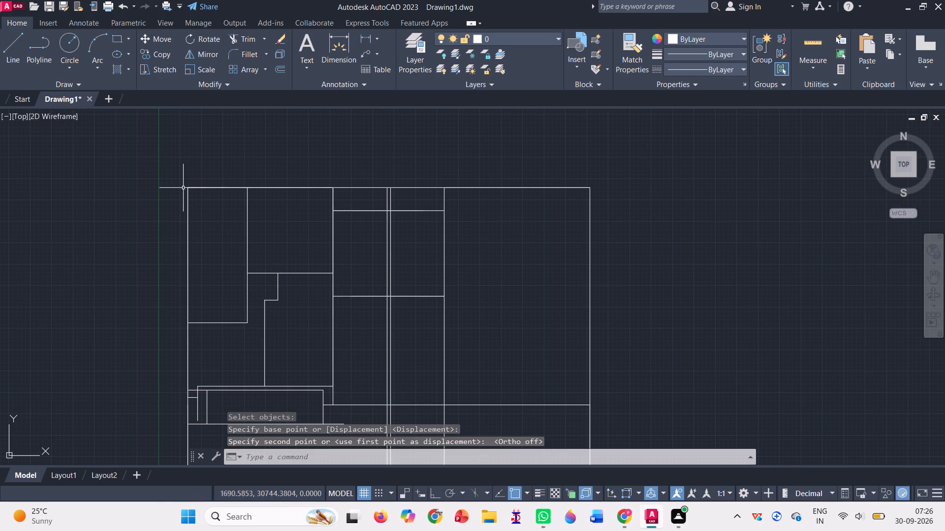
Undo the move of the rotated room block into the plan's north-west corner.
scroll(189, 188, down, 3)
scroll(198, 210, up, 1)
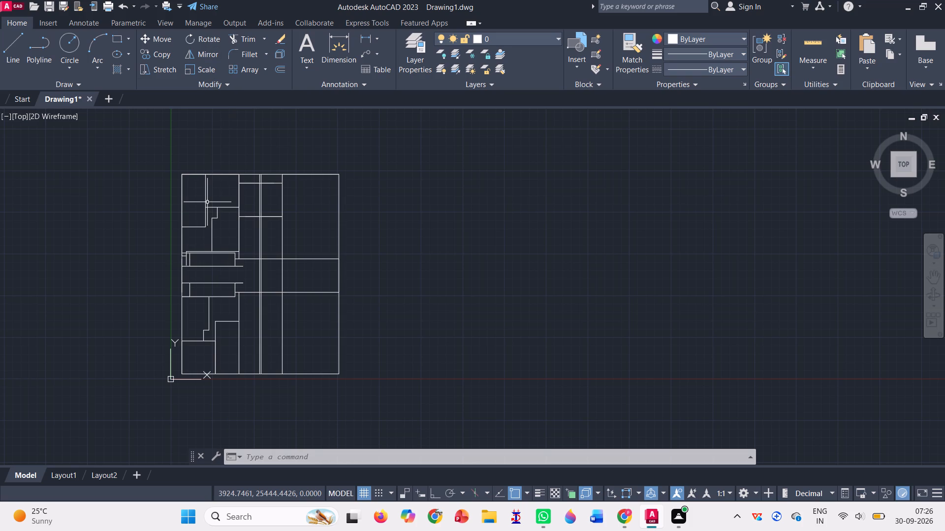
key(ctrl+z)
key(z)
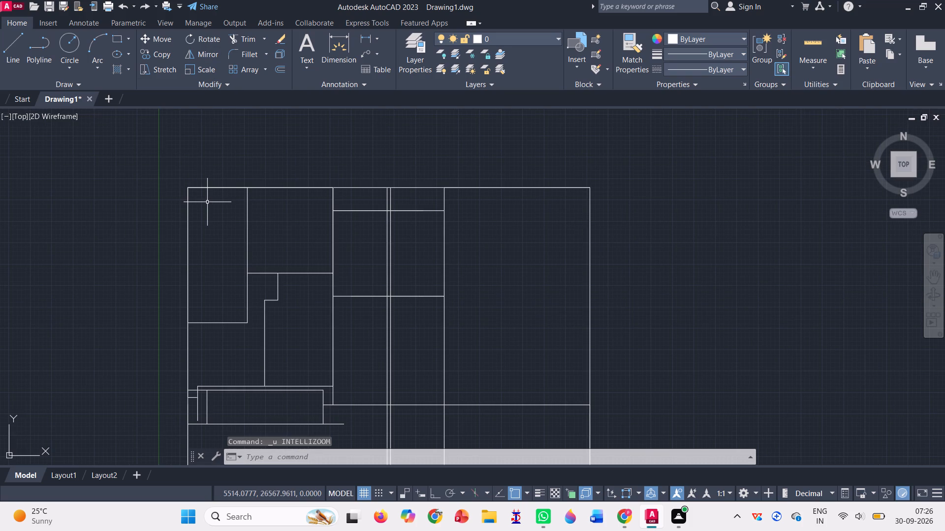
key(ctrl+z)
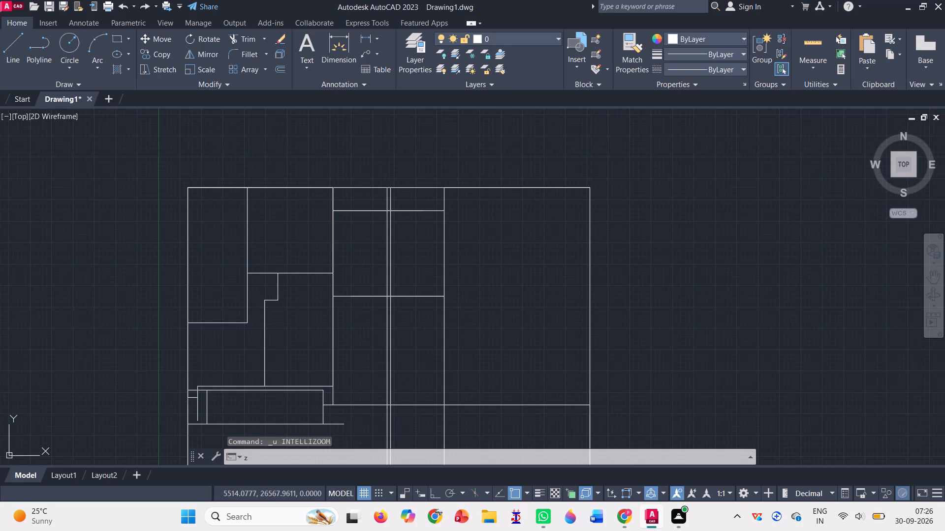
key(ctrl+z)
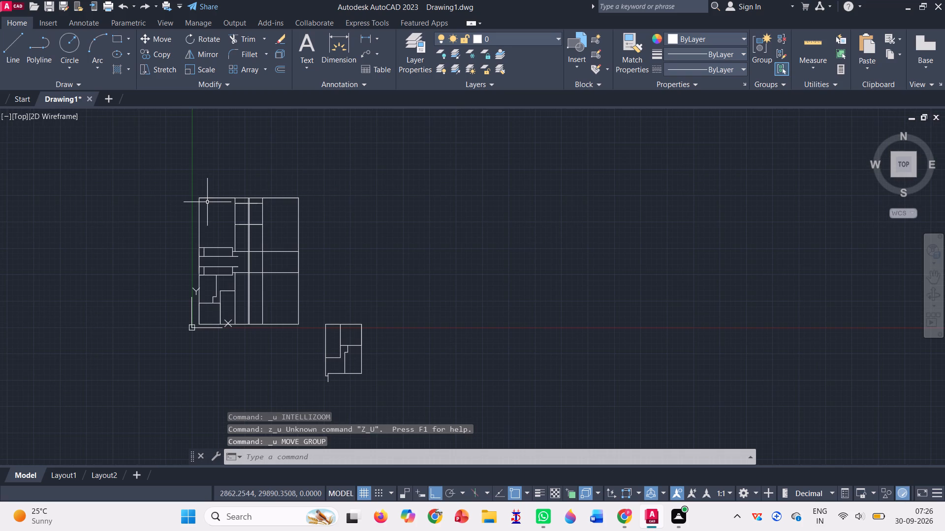
Mirror the rotated room block about its vertical east edge, keeping the source objects.
scroll(270, 141, down, 1)
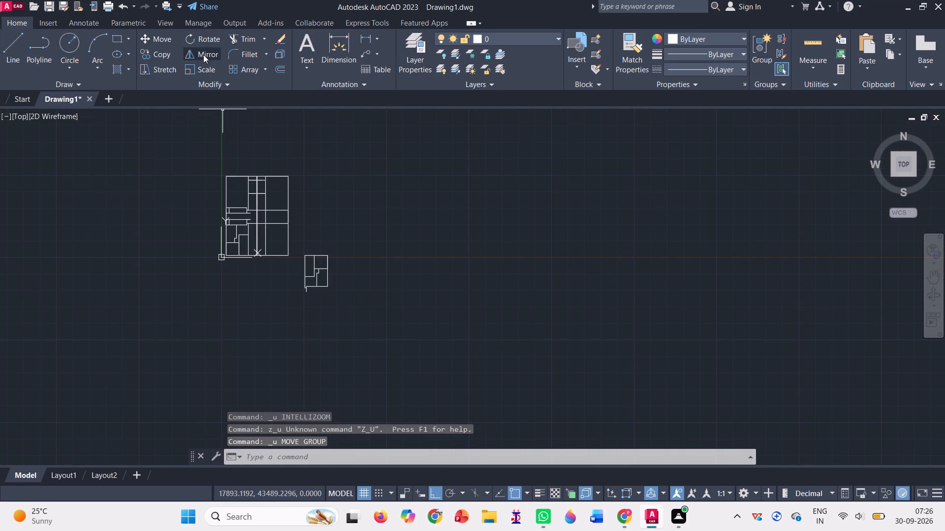
click(203, 55)
scroll(314, 263, up, 3)
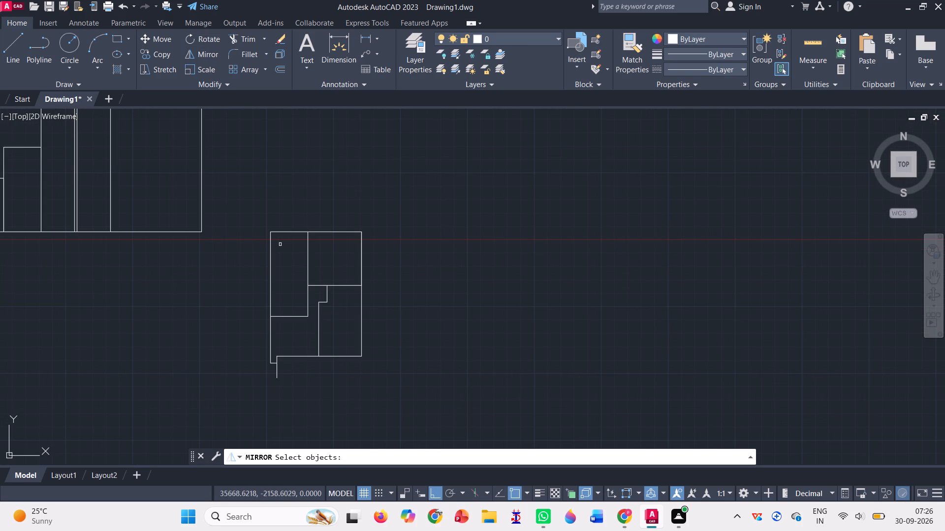
drag(253, 228, 247, 385)
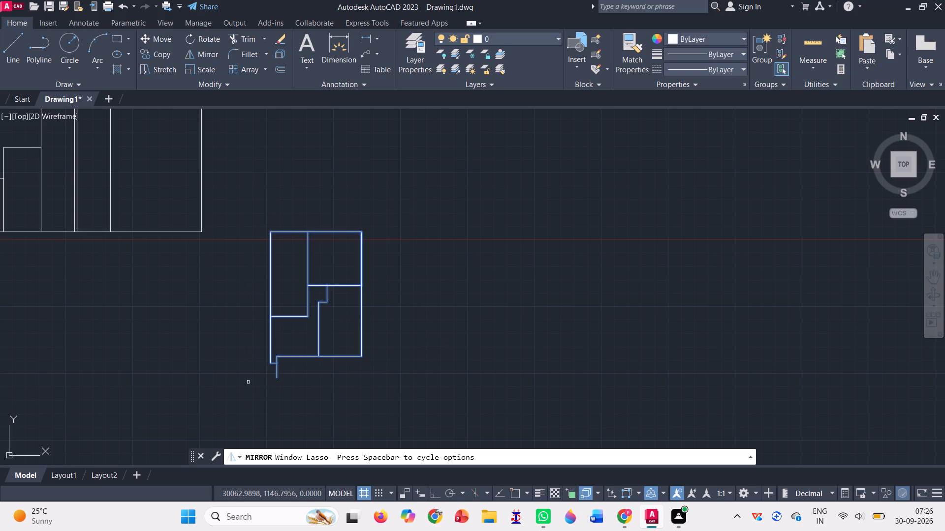
key(Return)
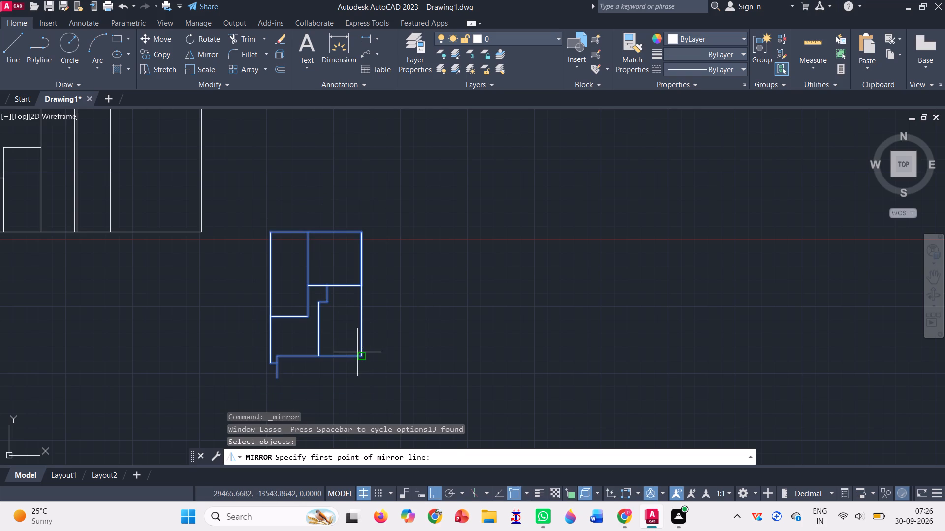
click(363, 357)
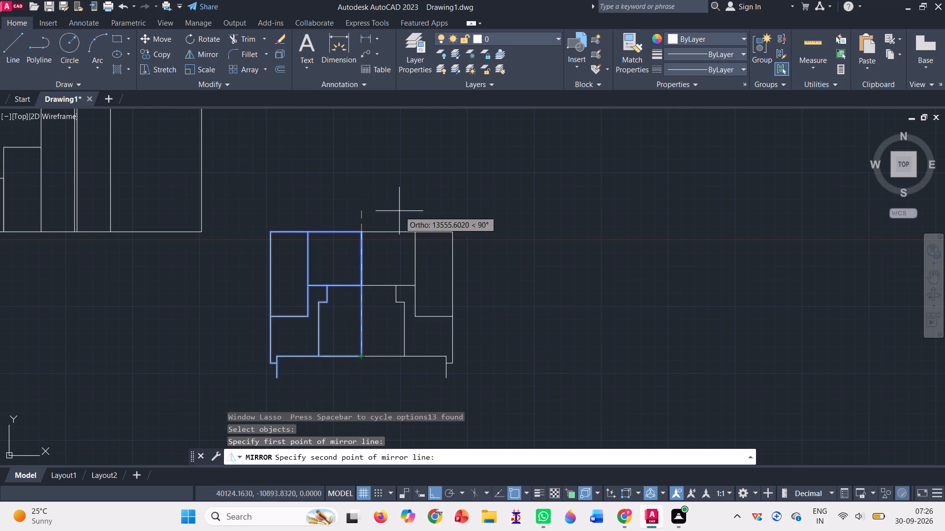
click(380, 185)
double_click(380, 185)
key(Return)
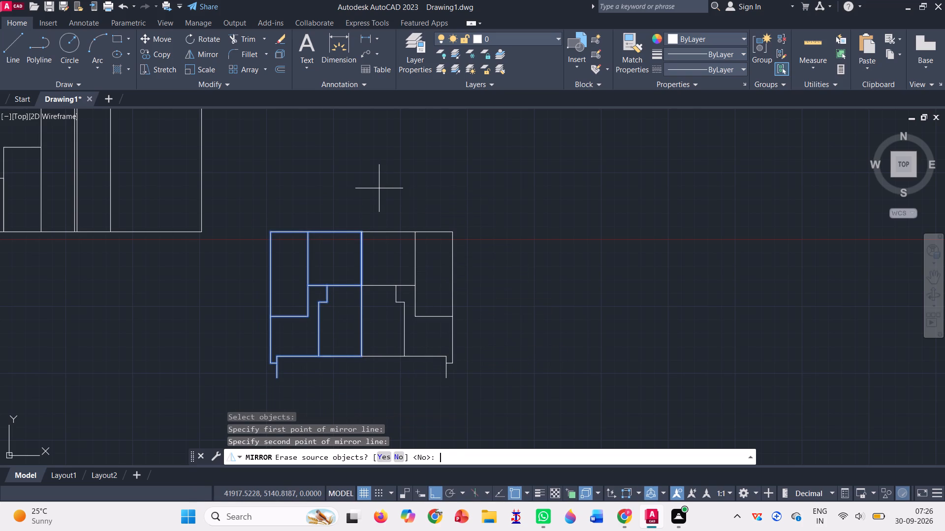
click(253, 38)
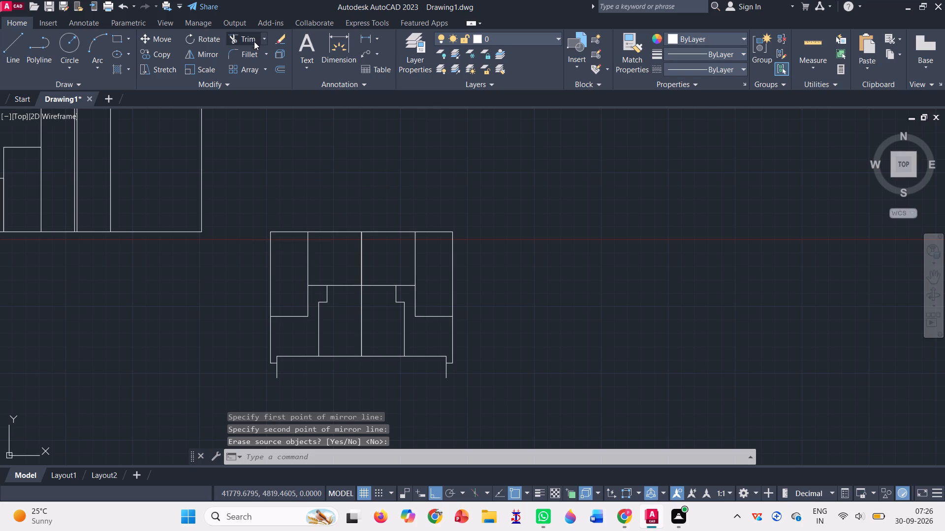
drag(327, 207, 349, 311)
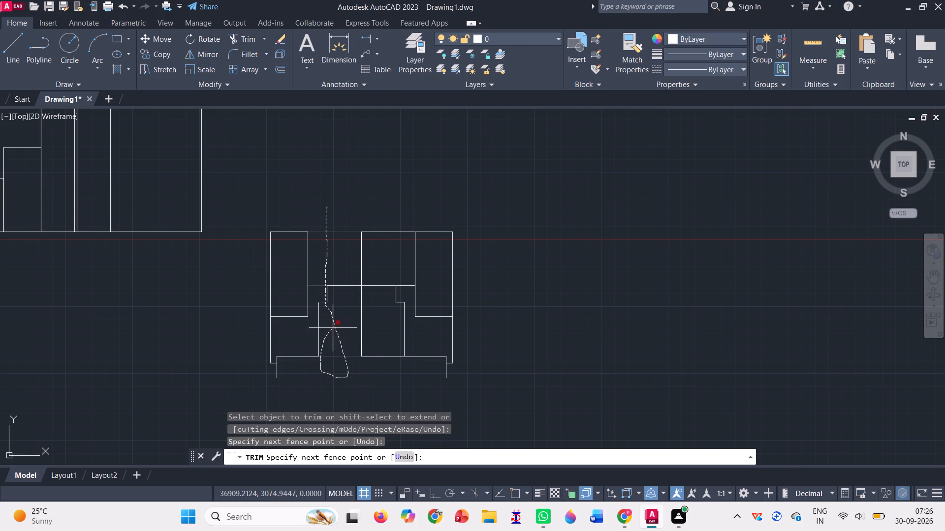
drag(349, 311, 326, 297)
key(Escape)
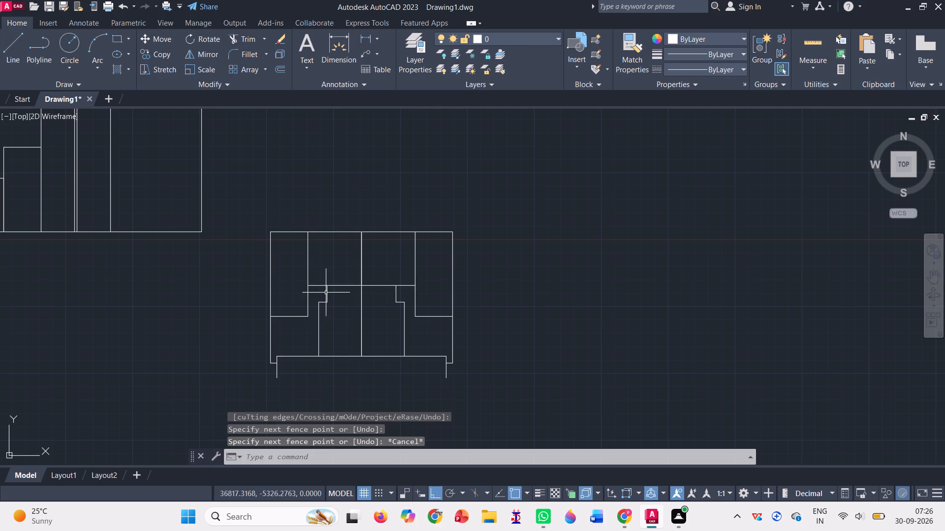
Trim away all walls of the original western half of the mirrored pair, leaving the mirrored eastern block.
click(246, 43)
drag(304, 205, 278, 247)
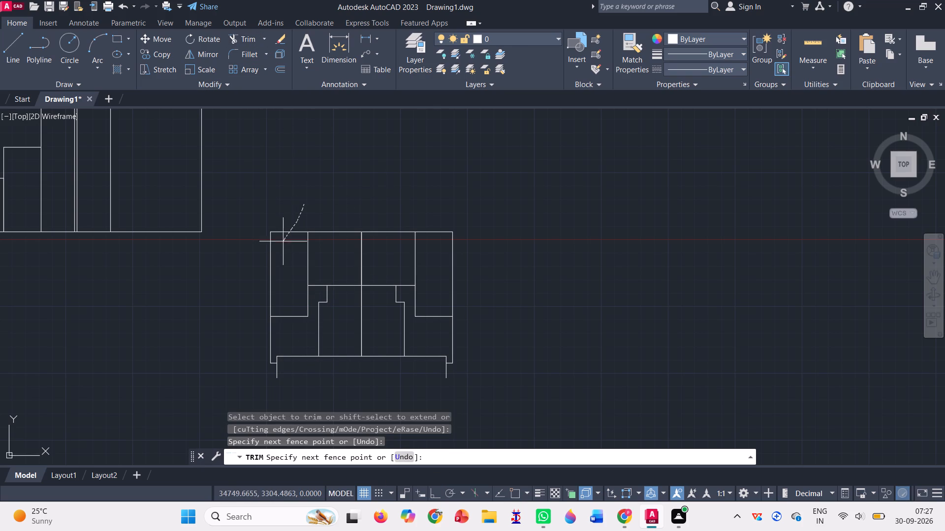
drag(278, 247, 262, 334)
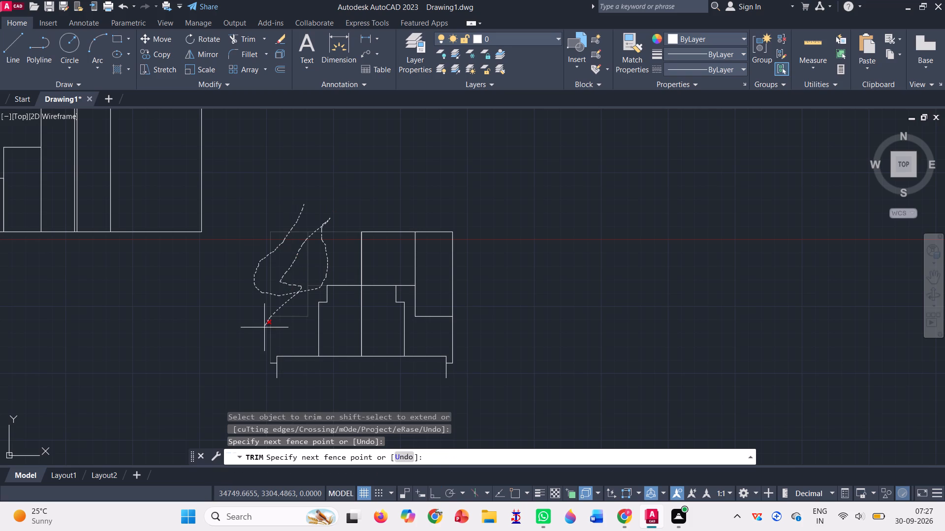
drag(262, 334, 290, 365)
drag(290, 365, 339, 277)
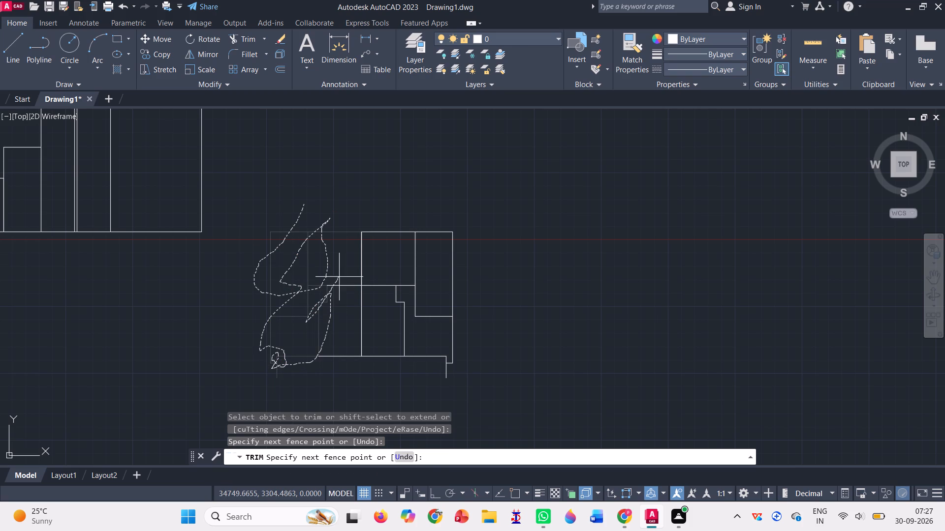
drag(339, 277, 341, 372)
Trim the short vertical stub extending south from the notch at the mirrored block's south-east corner.
scroll(296, 251, down, 2)
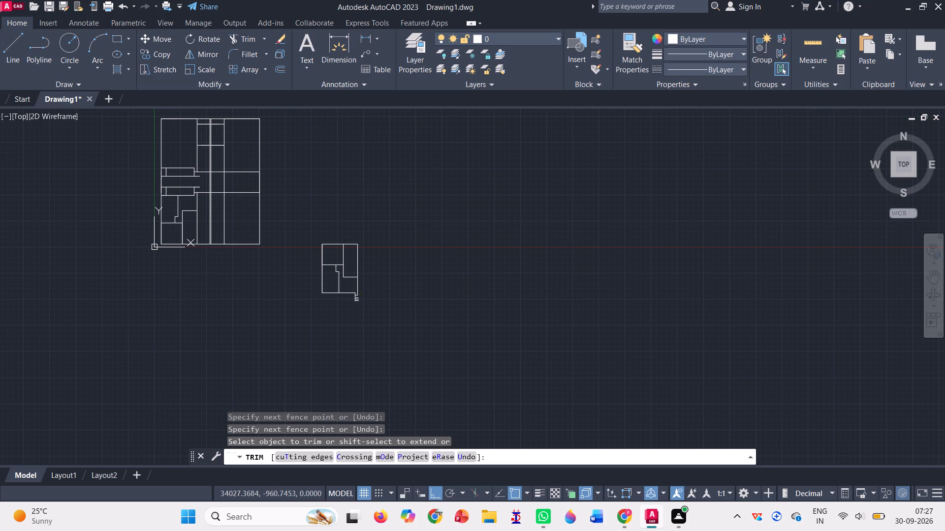
scroll(352, 296, up, 1)
scroll(352, 296, down, 1)
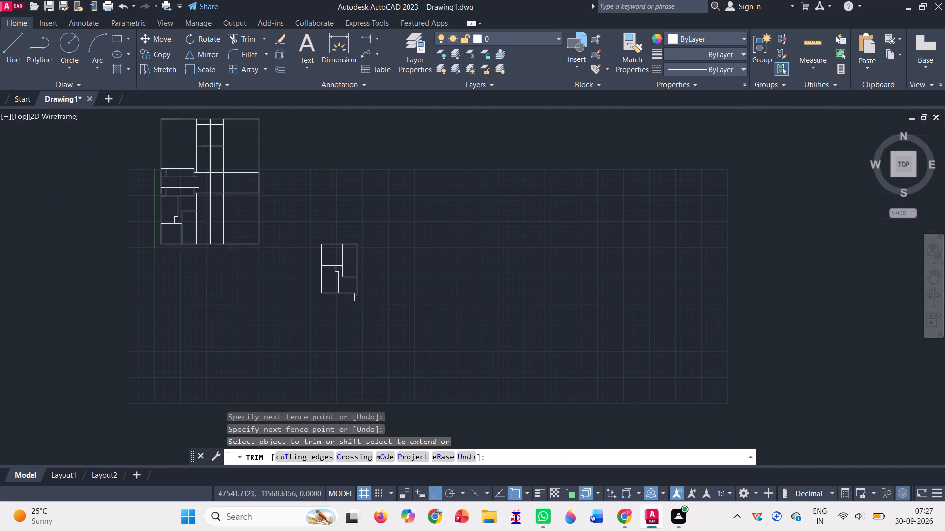
scroll(359, 300, down, 1)
scroll(358, 298, up, 5)
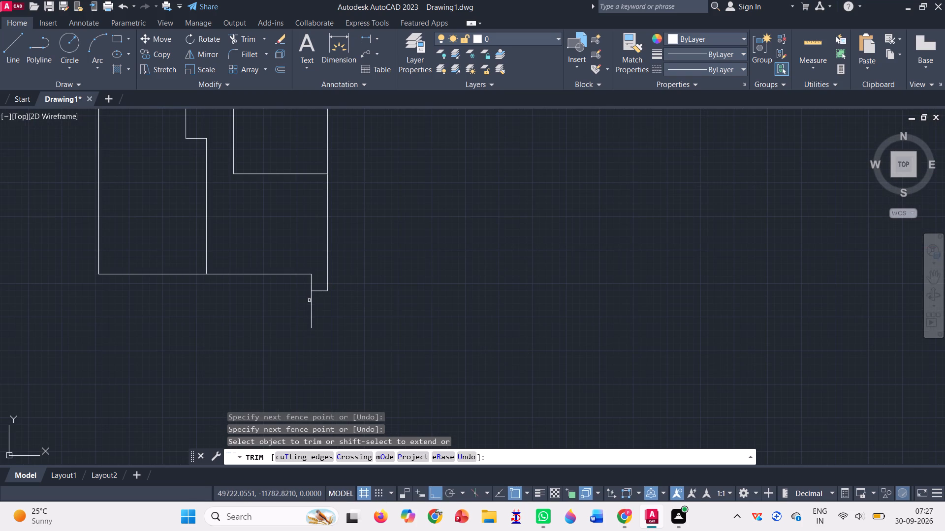
drag(307, 301, 337, 312)
scroll(349, 311, down, 3)
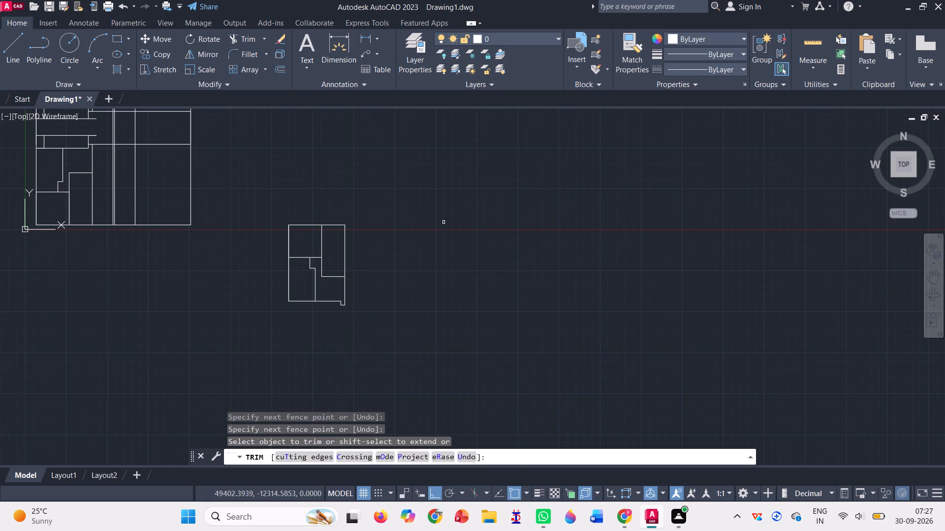
key(space)
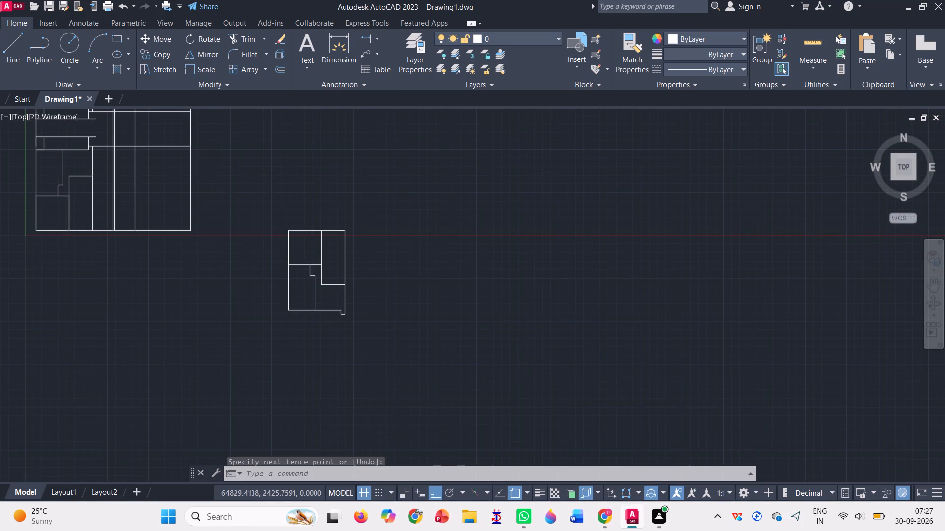
Move the mirrored room block by its north-west corner onto the plan's north-west corner, with Ortho off.
click(160, 39)
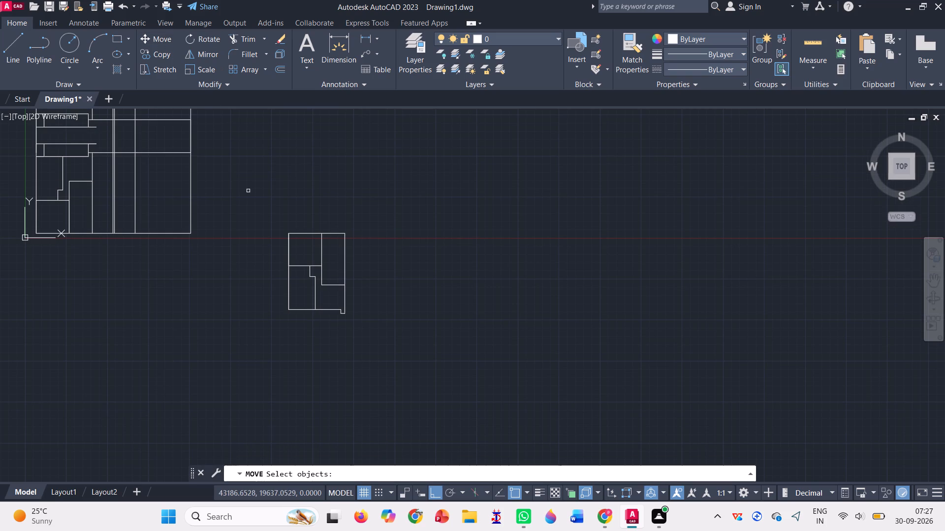
drag(266, 225, 301, 362)
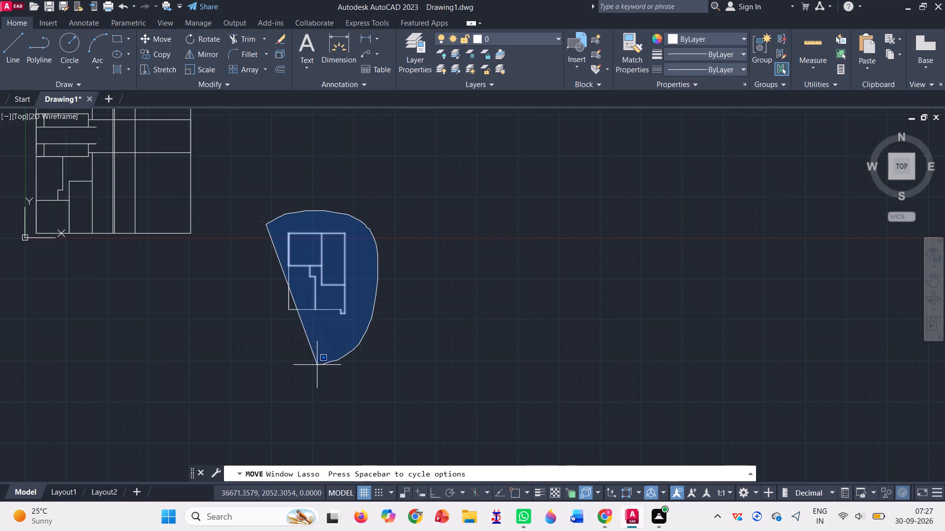
drag(301, 362, 283, 354)
key(Return)
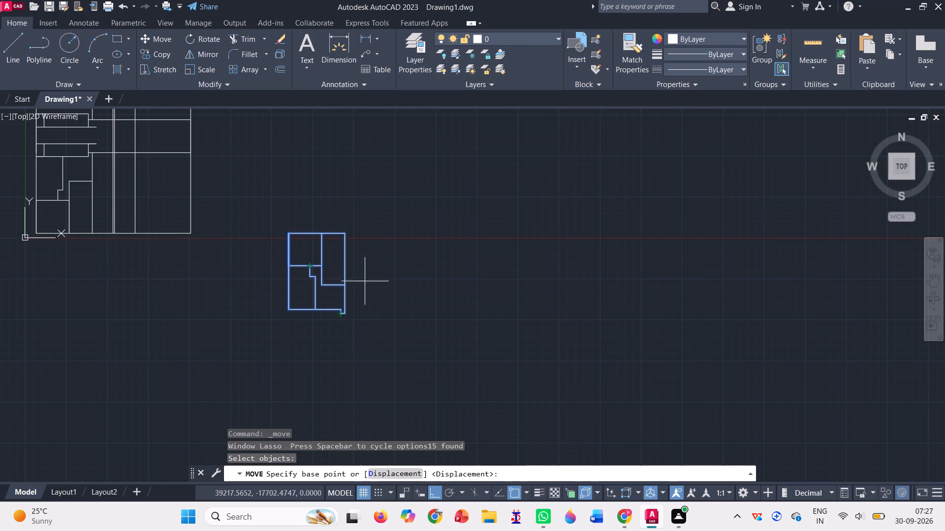
click(289, 234)
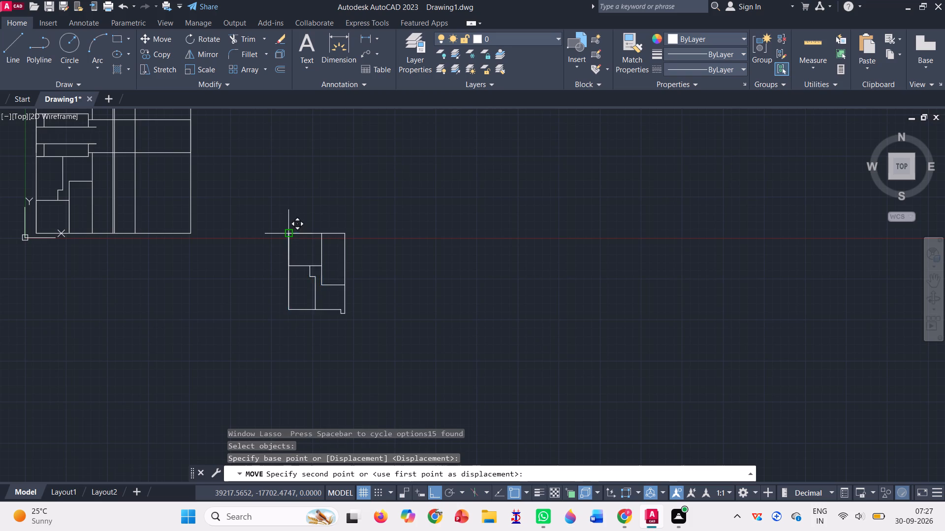
scroll(334, 212, down, 4)
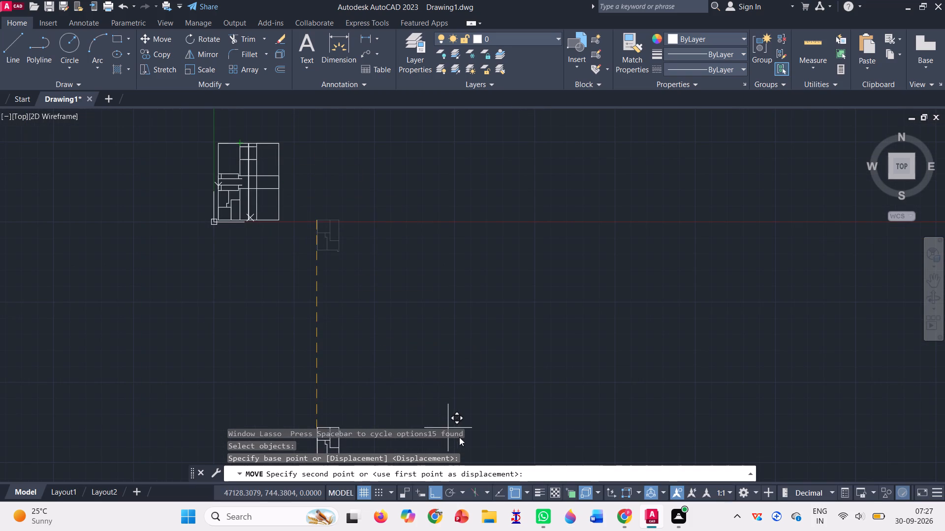
click(437, 492)
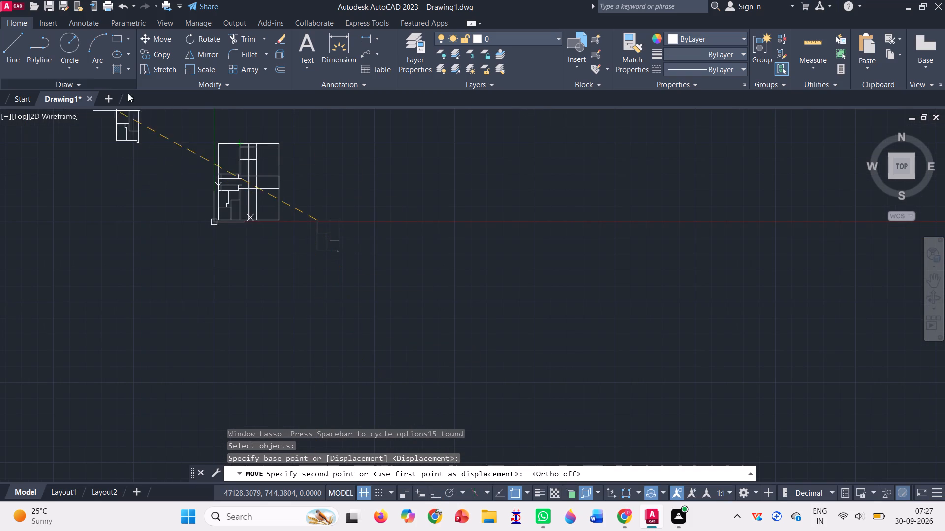
scroll(219, 135, up, 3)
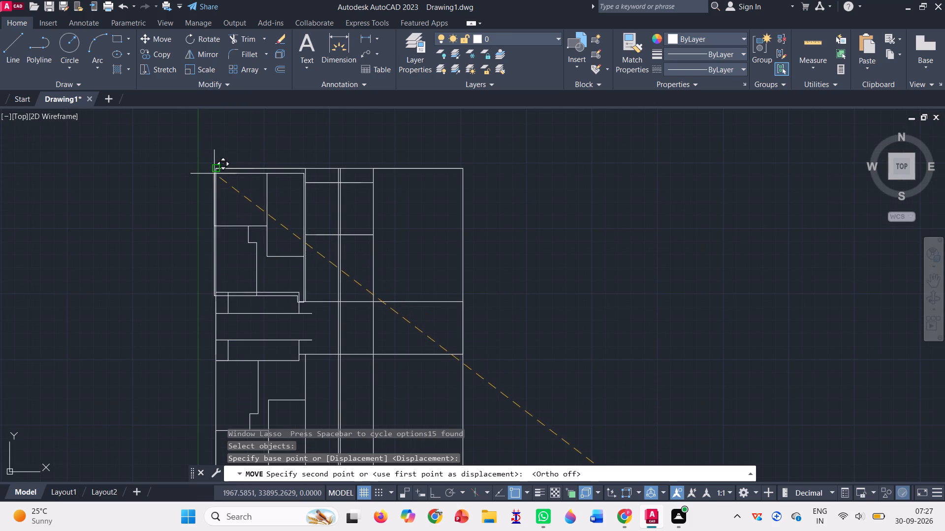
click(215, 168)
scroll(224, 150, down, 1)
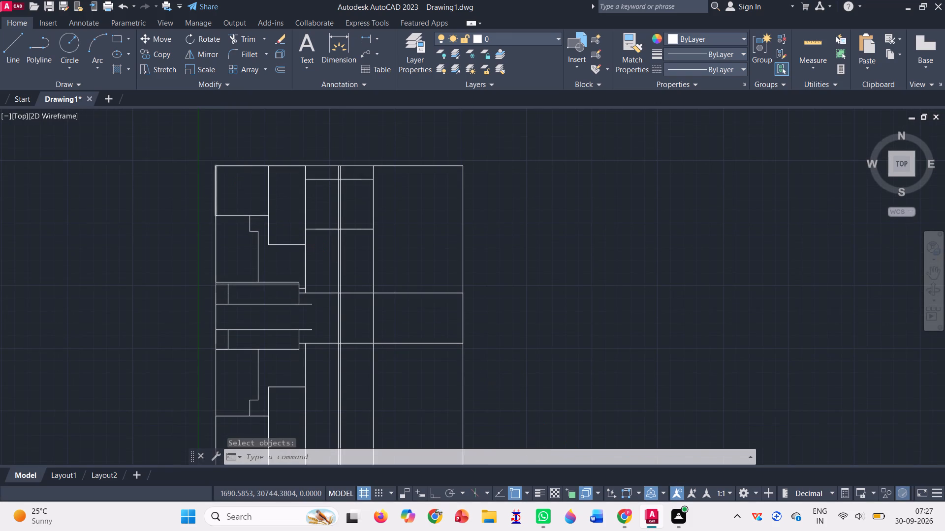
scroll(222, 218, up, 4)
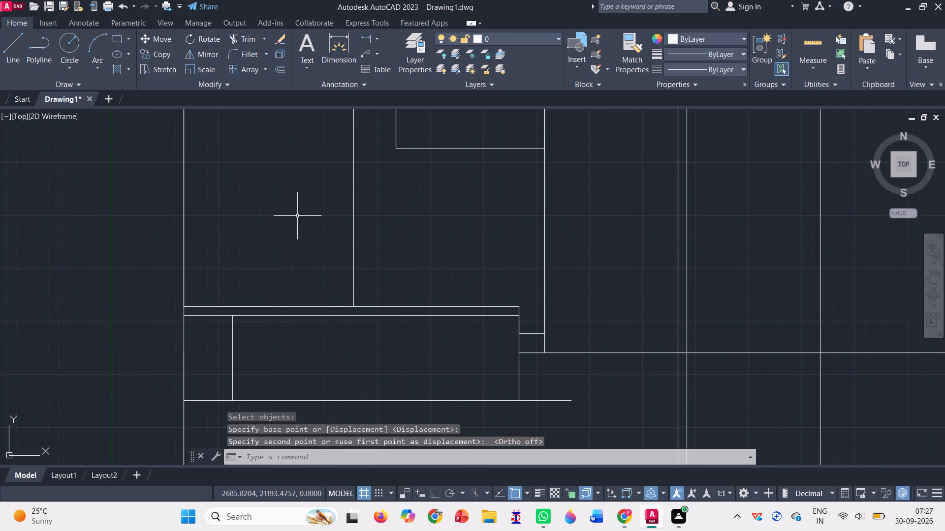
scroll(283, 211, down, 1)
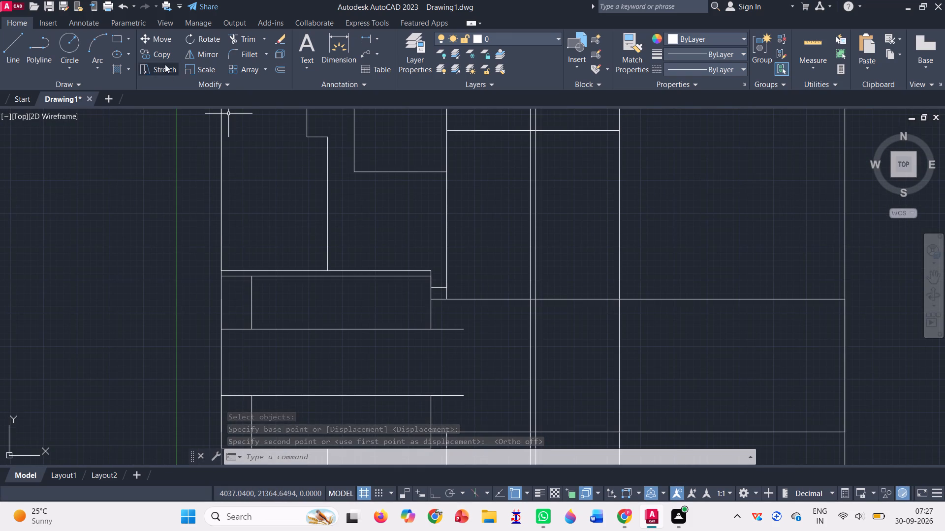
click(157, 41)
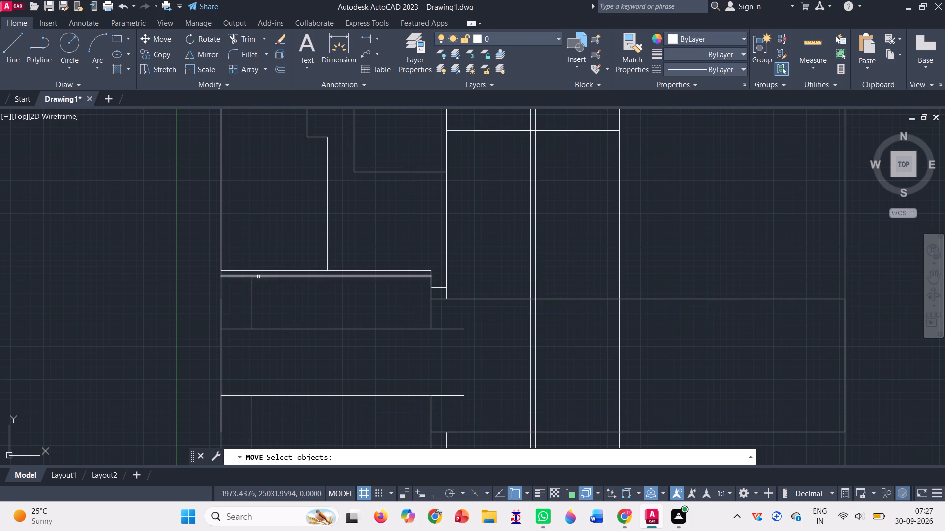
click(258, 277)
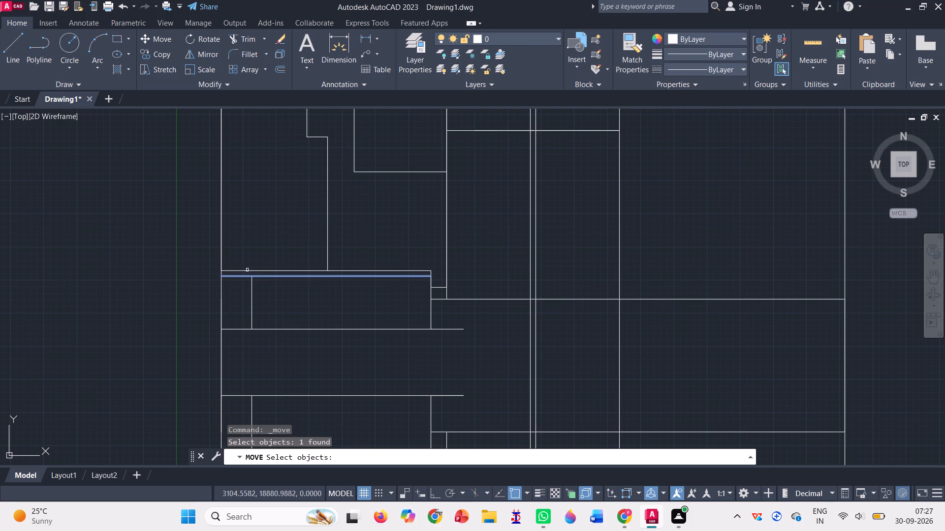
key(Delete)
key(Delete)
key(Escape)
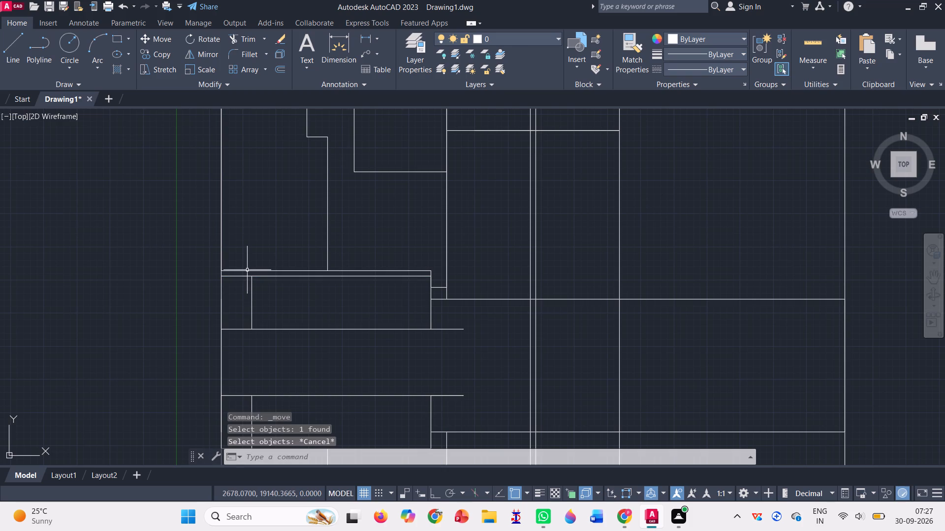
Erase the northern west-edge box's original top line, just below the moved block's south wall.
click(257, 274)
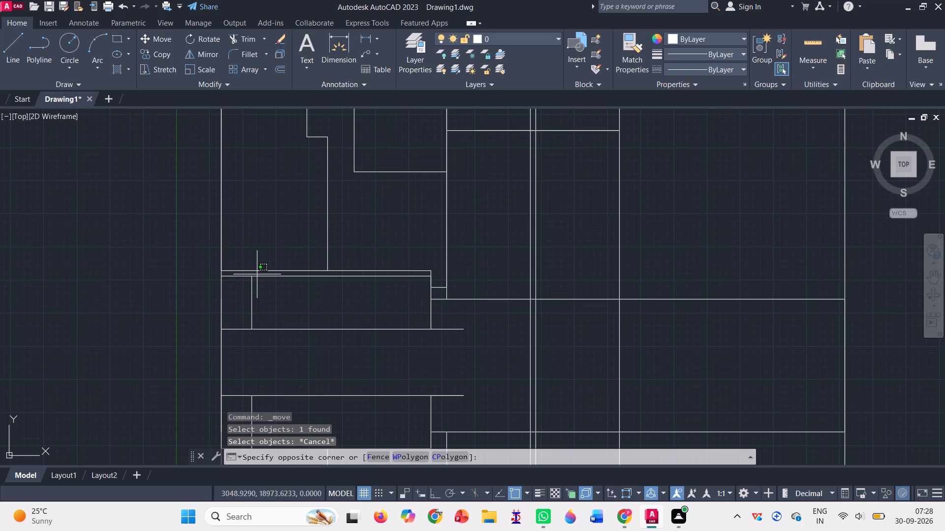
click(277, 280)
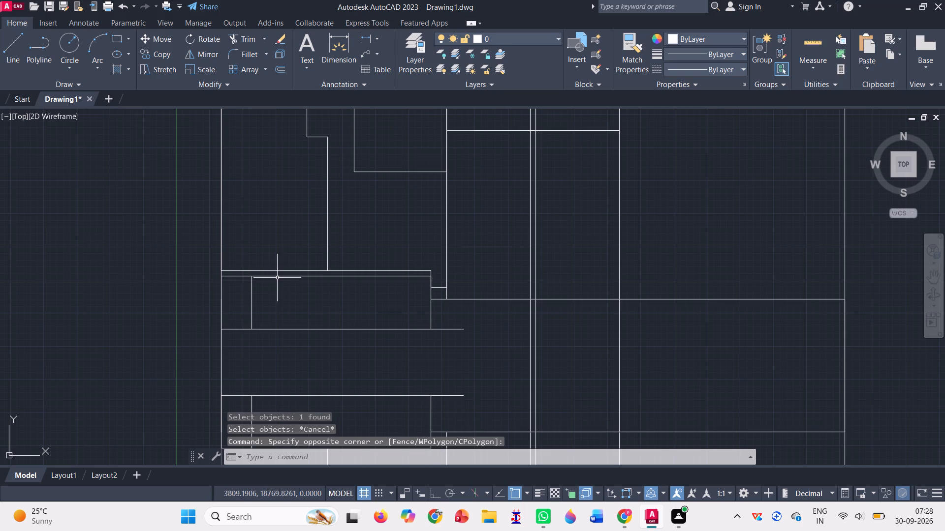
click(278, 276)
key(Delete)
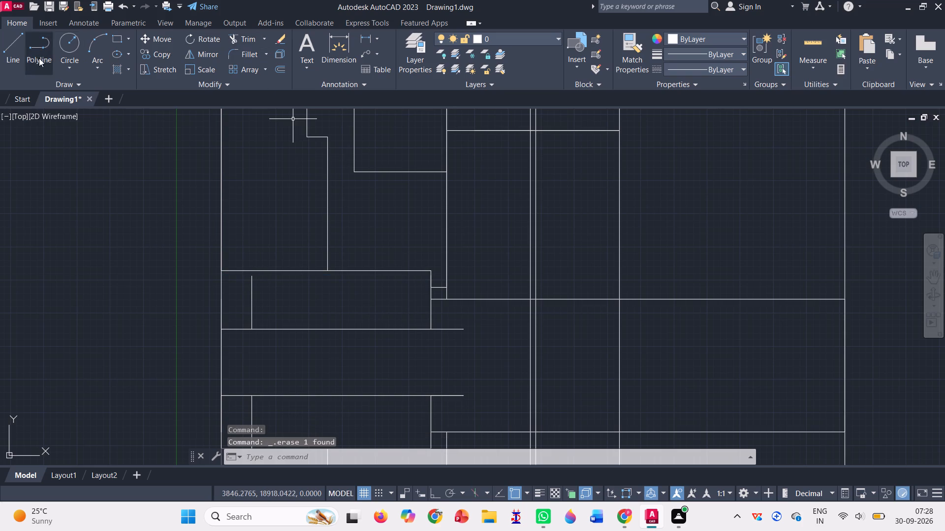
Draw a vertical line from the foot of the northern west-edge box's divider up to the room block's south wall.
click(15, 44)
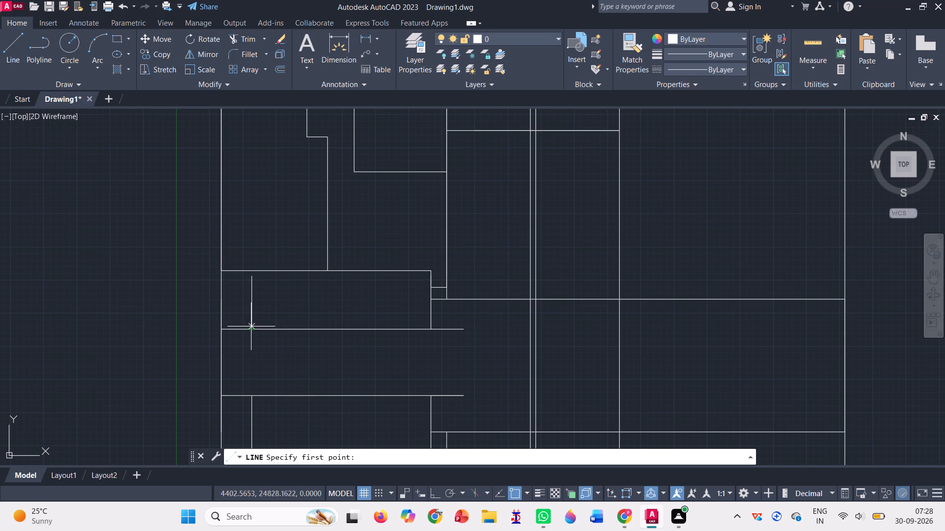
click(251, 327)
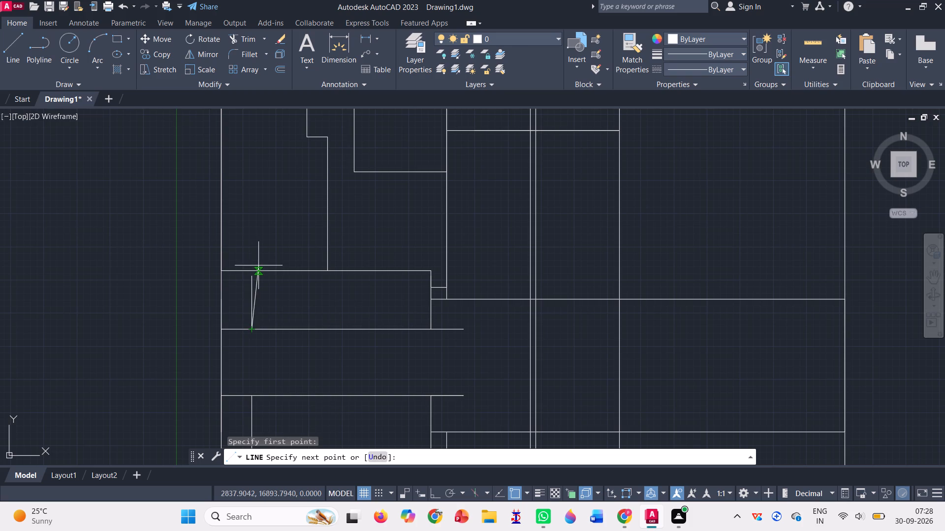
click(250, 267)
key(Return)
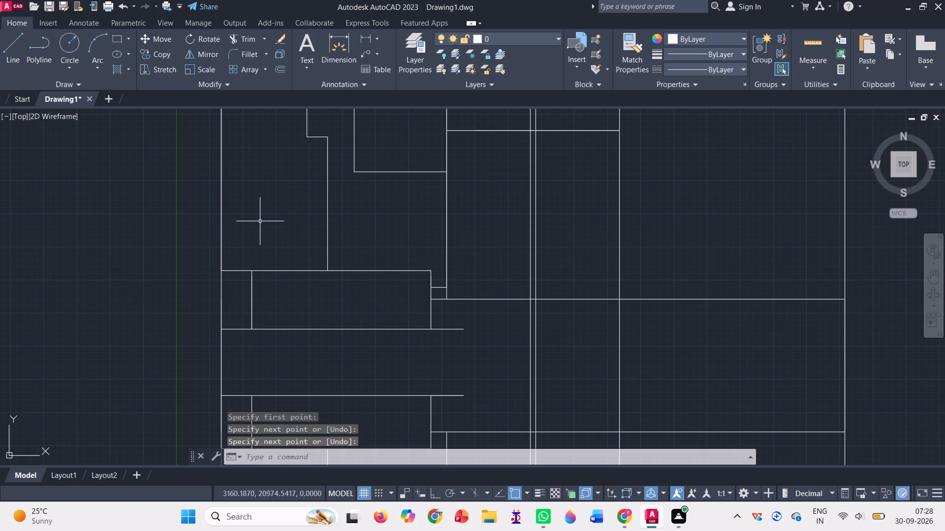
Erase the short horizontal line in the notch just east of the northern west-edge box.
scroll(257, 230, down, 2)
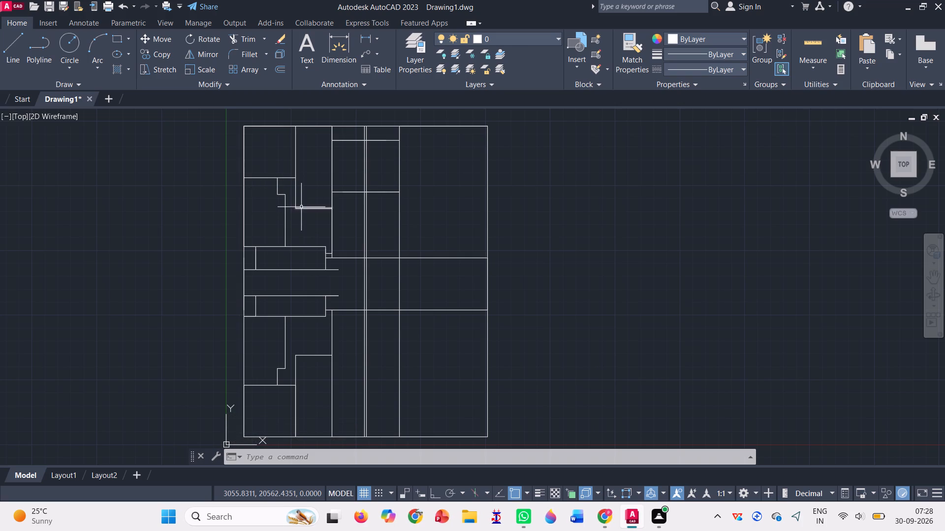
scroll(328, 247, up, 1)
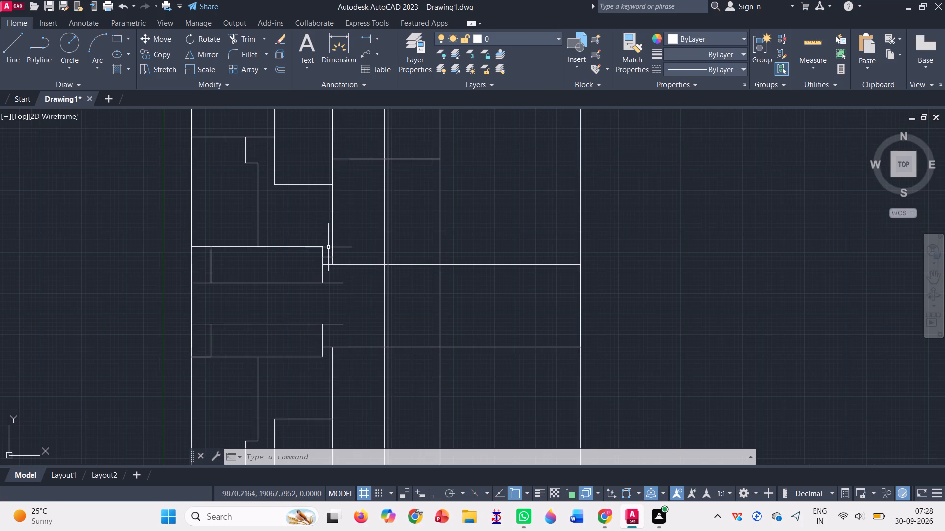
scroll(328, 247, up, 5)
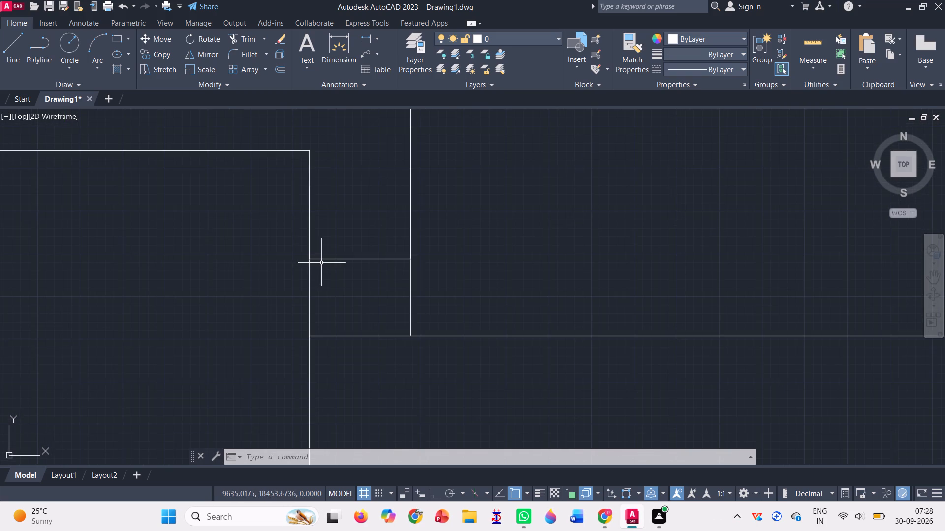
click(333, 258)
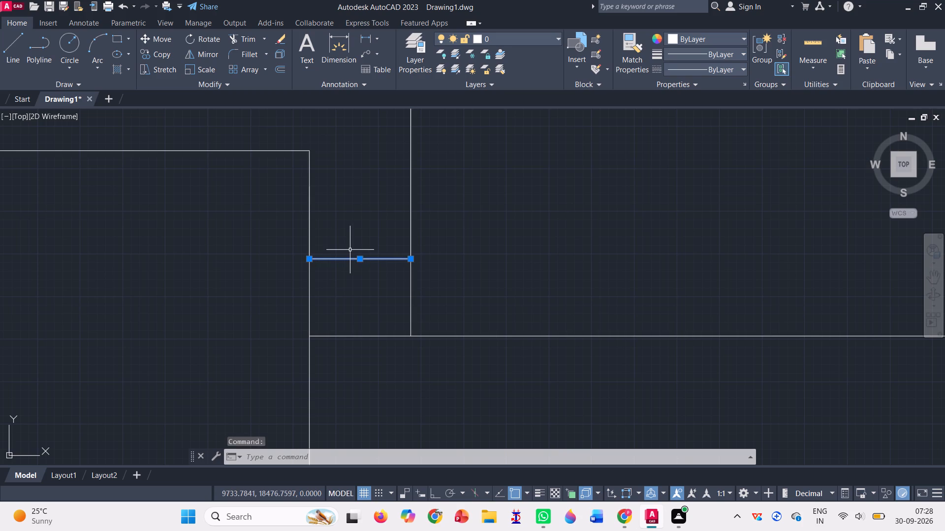
key(Delete)
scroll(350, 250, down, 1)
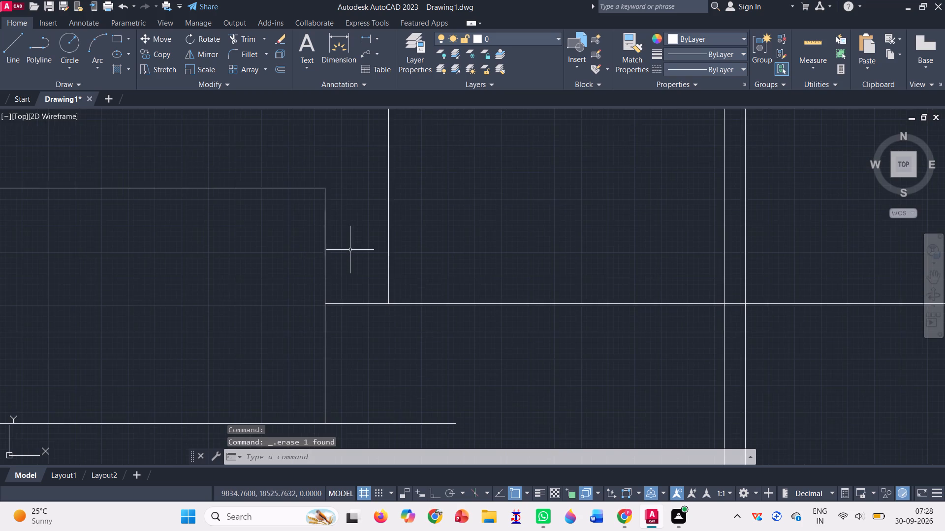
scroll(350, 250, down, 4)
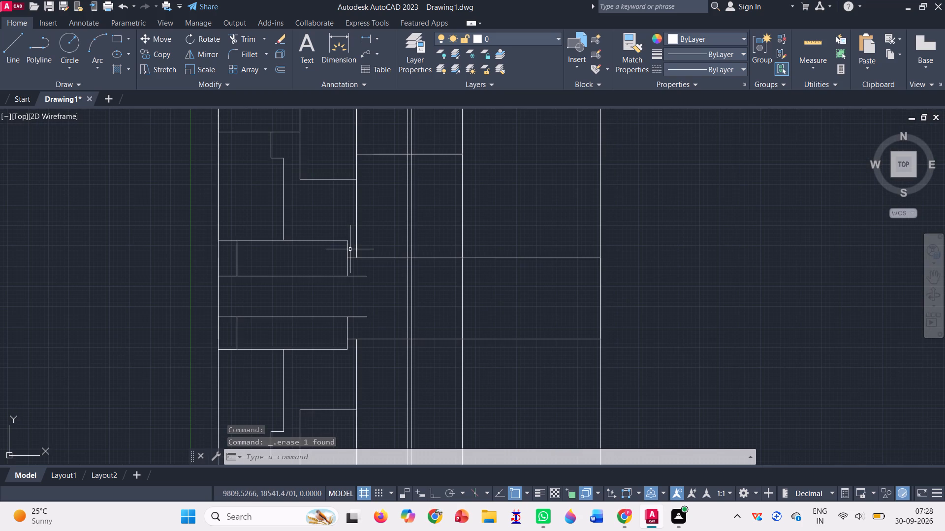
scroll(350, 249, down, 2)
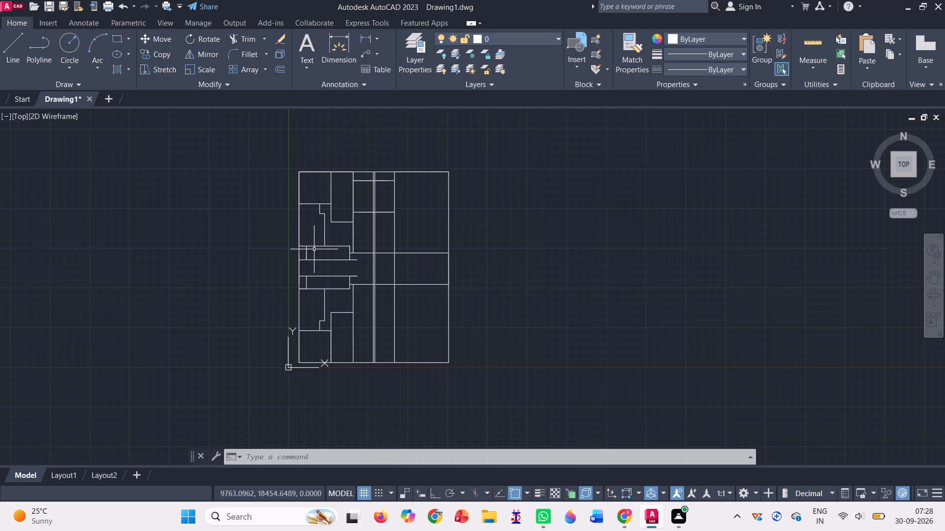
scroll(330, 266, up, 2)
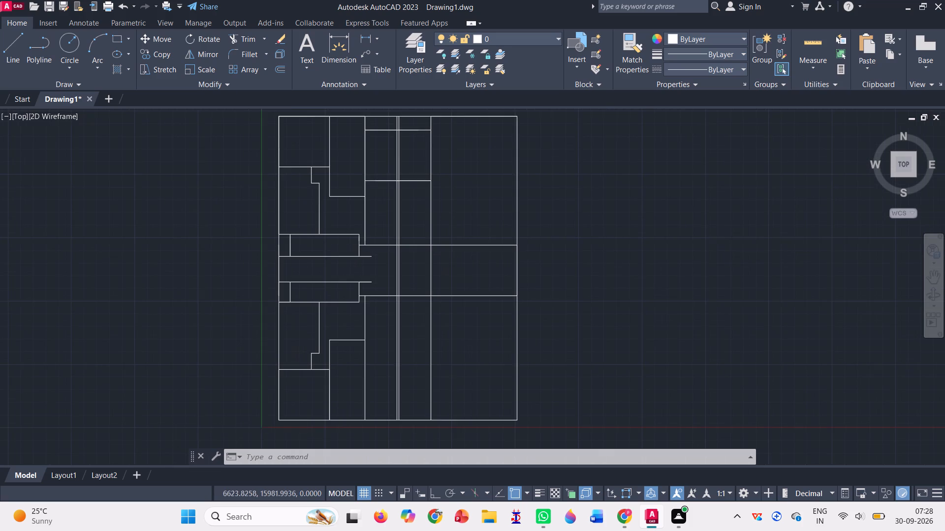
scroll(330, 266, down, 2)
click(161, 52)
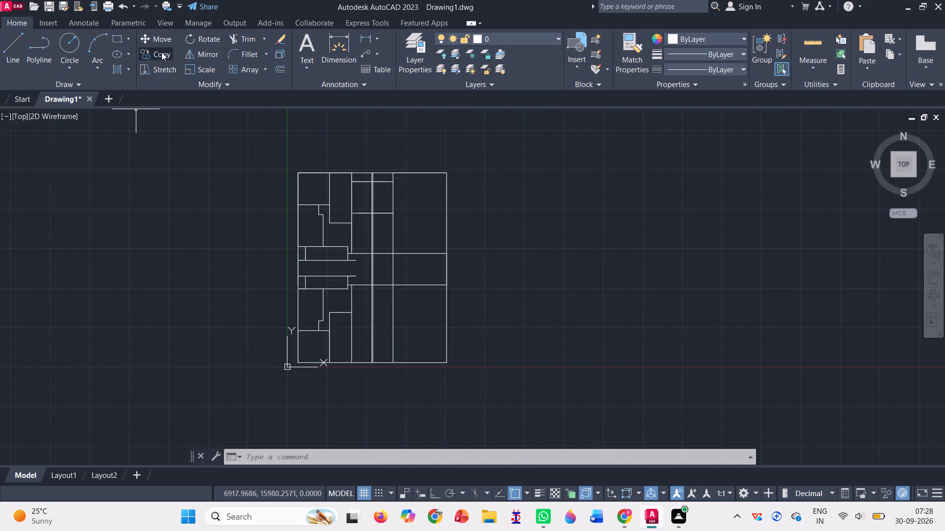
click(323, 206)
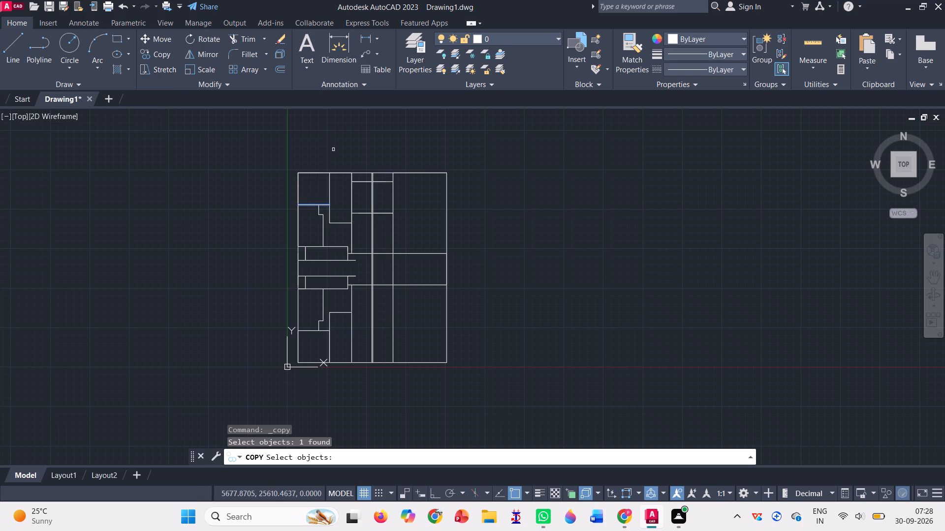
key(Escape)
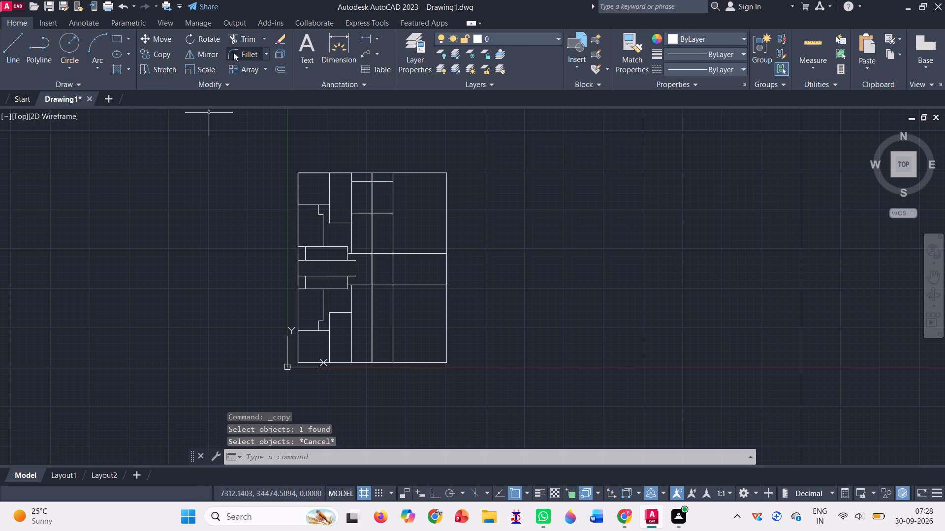
Trim the vertical partition and the two horizontal lines east of the central double line, north of the cross band.
click(239, 36)
scroll(368, 185, up, 2)
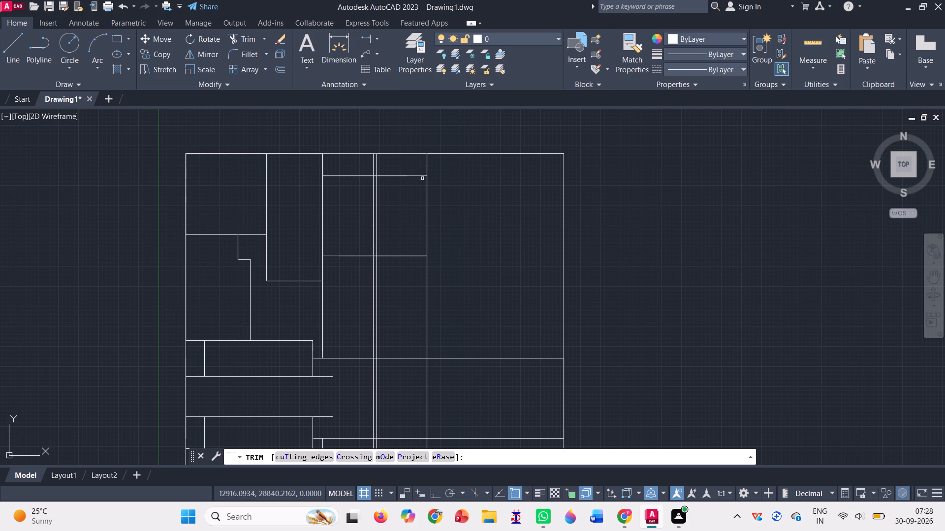
drag(436, 170, 432, 219)
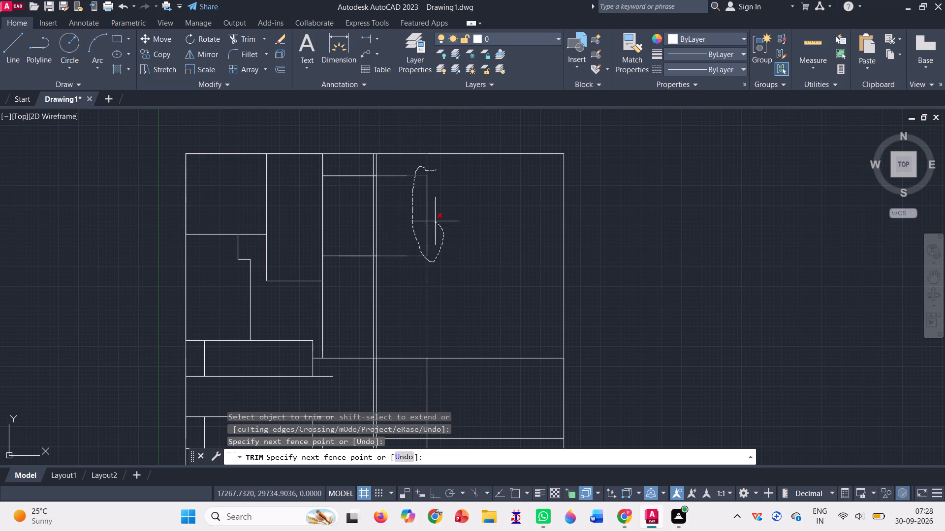
drag(432, 219, 405, 280)
click(408, 255)
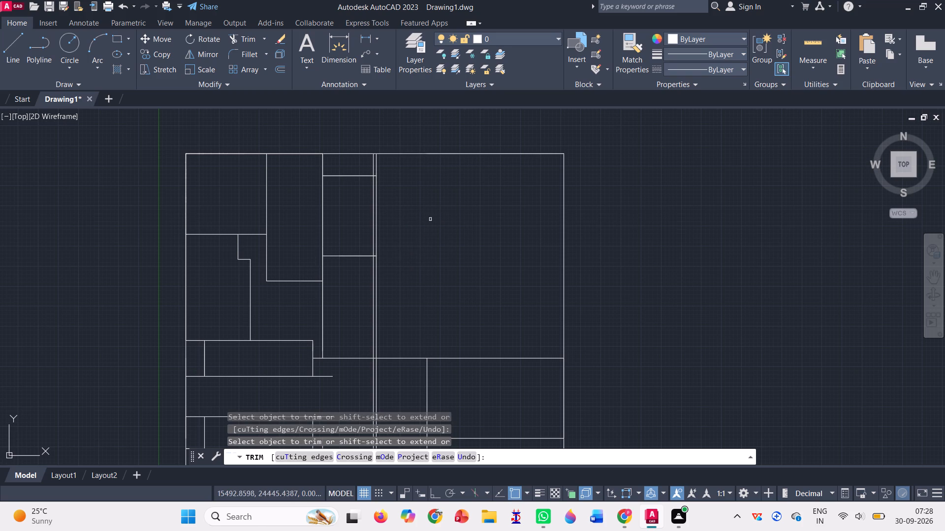
Trim away the cross band's two horizontal lines and the remaining vertical partition east of the central double line.
scroll(432, 213, down, 2)
scroll(421, 308, up, 2)
drag(410, 184, 417, 285)
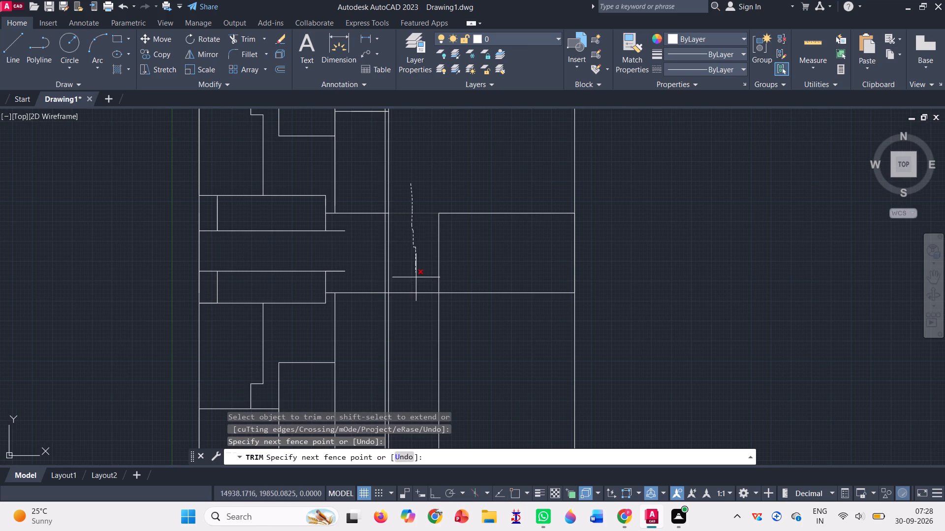
drag(417, 285, 464, 250)
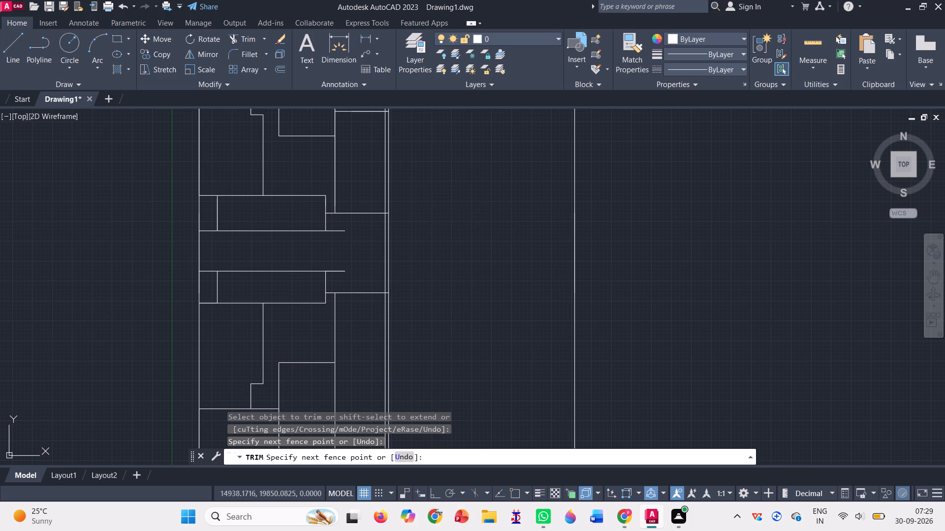
scroll(460, 181, down, 3)
scroll(535, 174, up, 1)
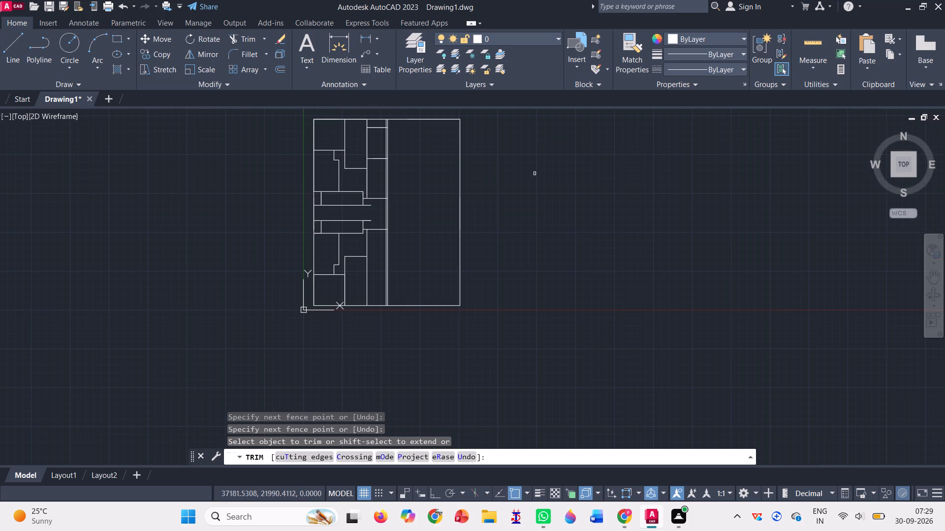
key(Return)
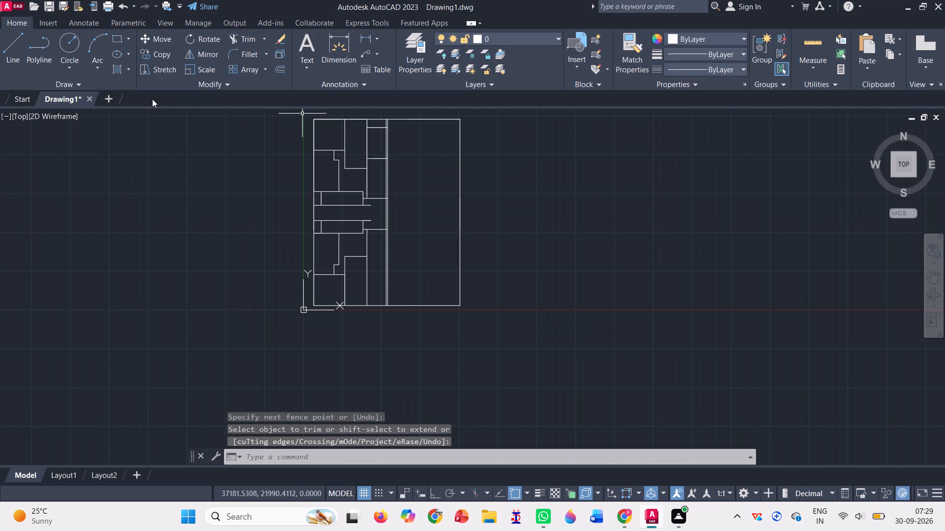
Copy all horizontal wall lines, including the north and south outer walls, a short distance north, using the south-east corner as base point.
click(151, 56)
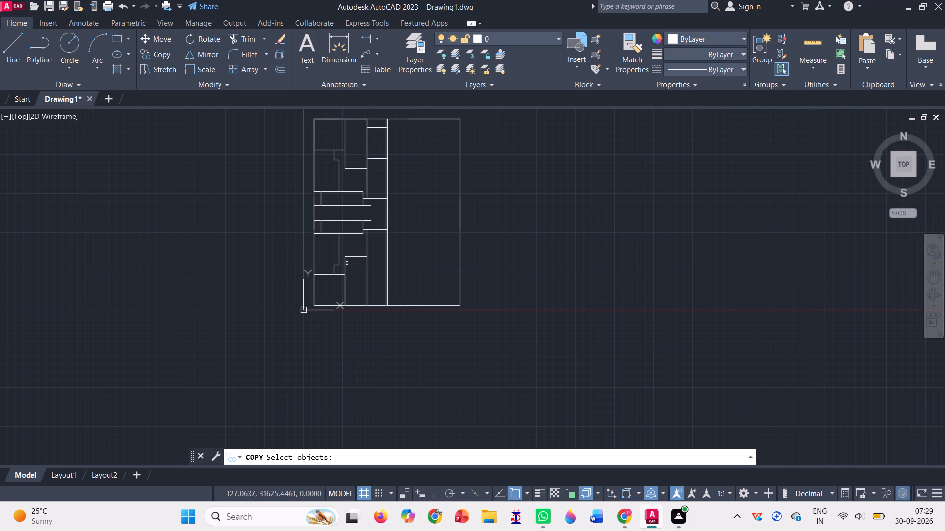
click(358, 256)
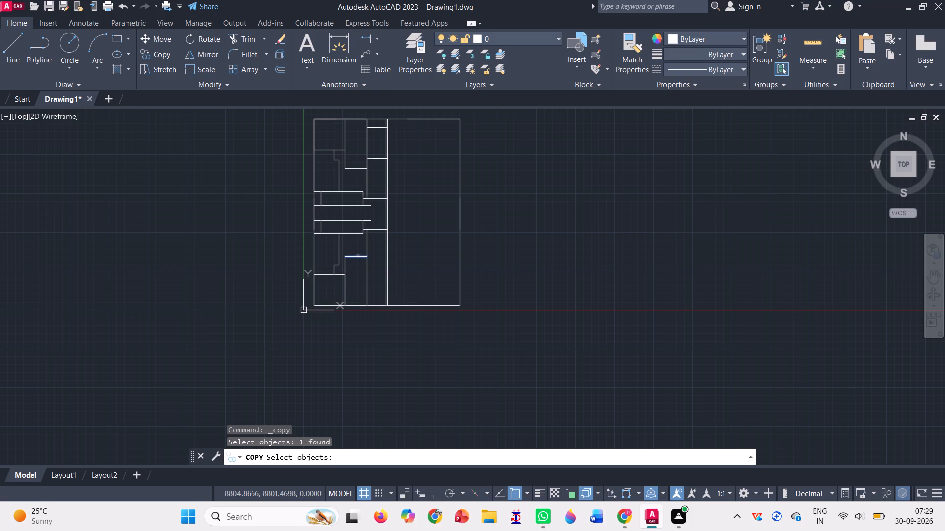
click(378, 228)
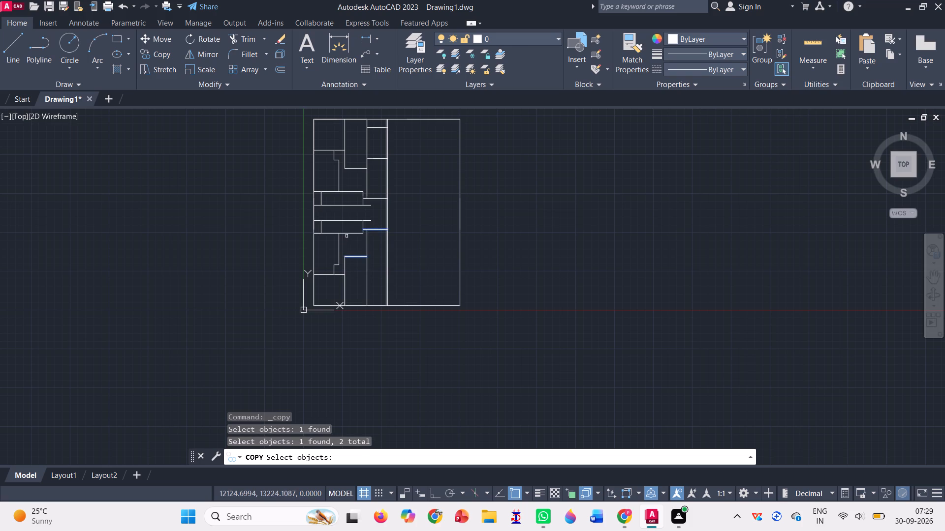
click(348, 234)
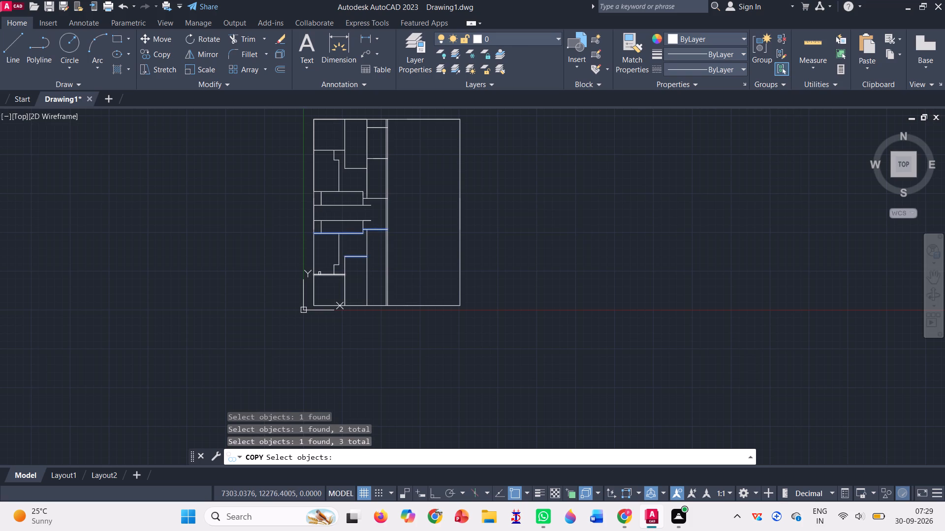
click(319, 273)
click(351, 221)
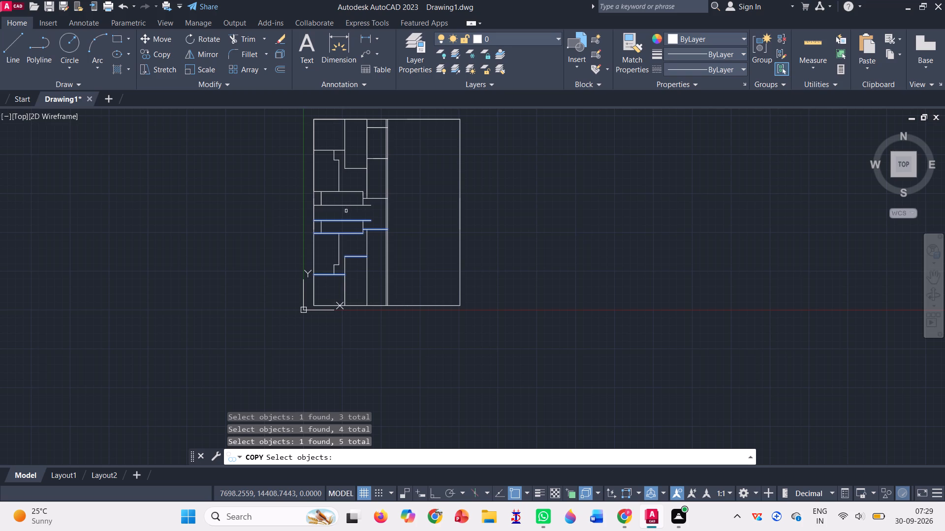
click(349, 206)
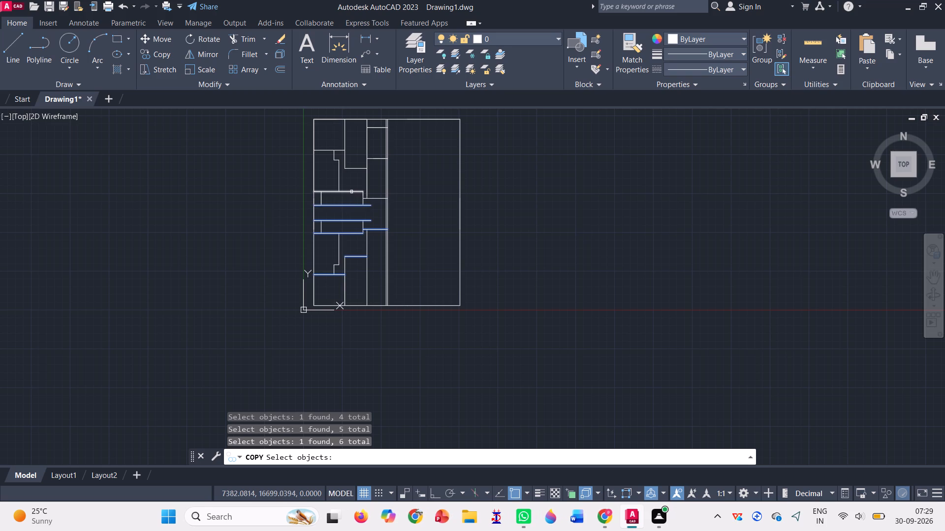
click(351, 192)
click(358, 170)
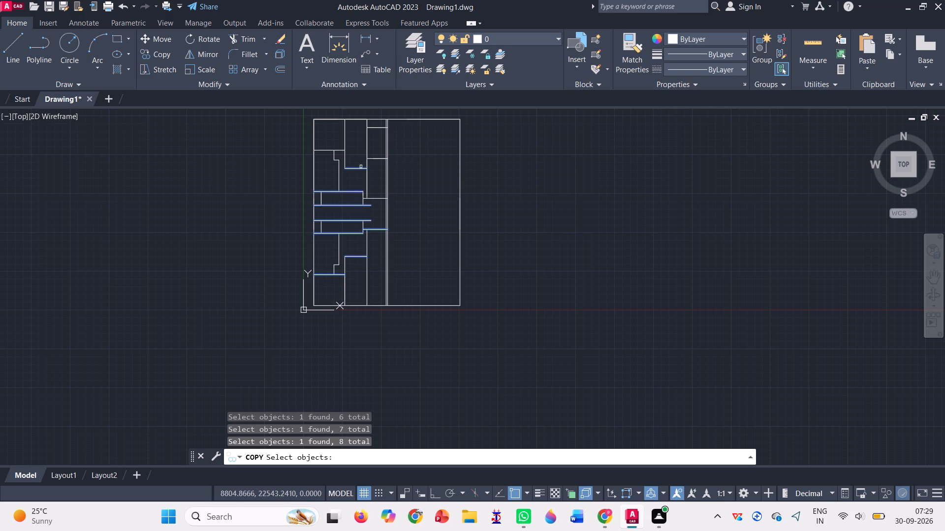
click(377, 159)
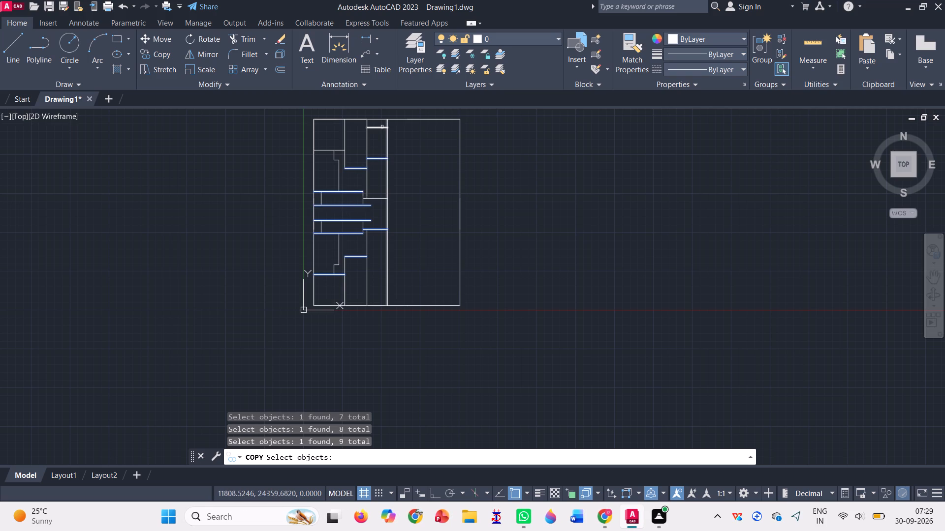
click(382, 127)
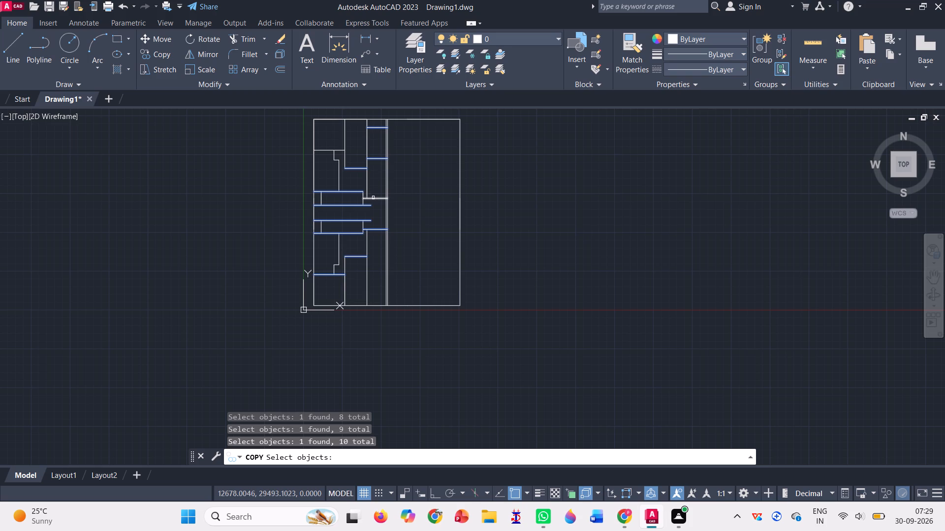
click(373, 198)
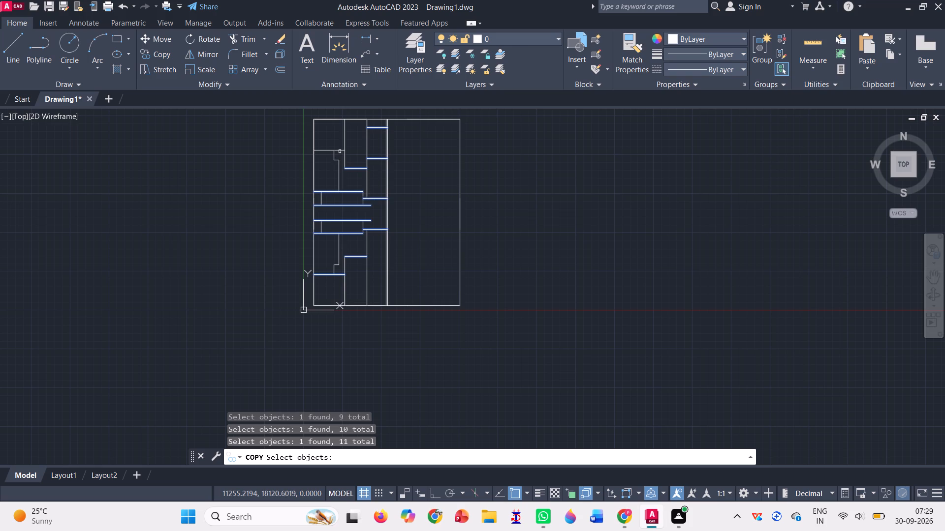
click(340, 151)
scroll(334, 156, up, 3)
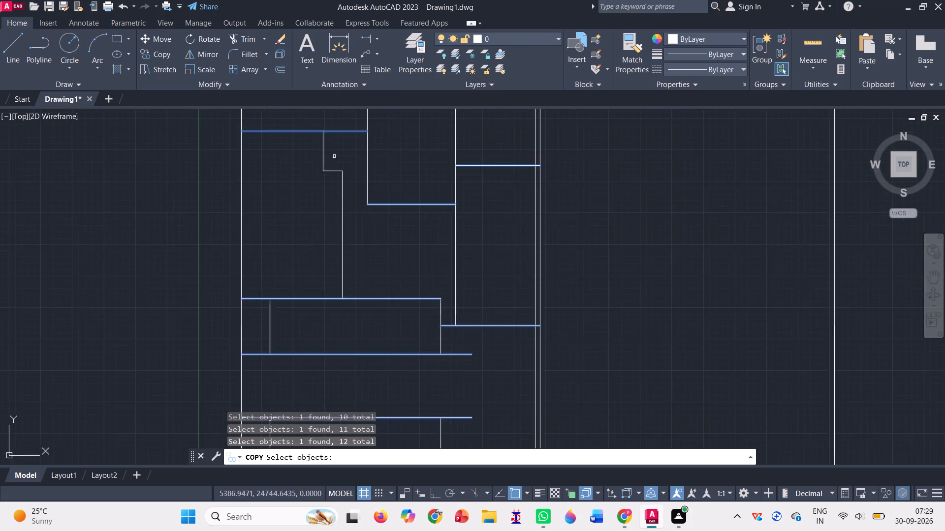
scroll(334, 156, up, 1)
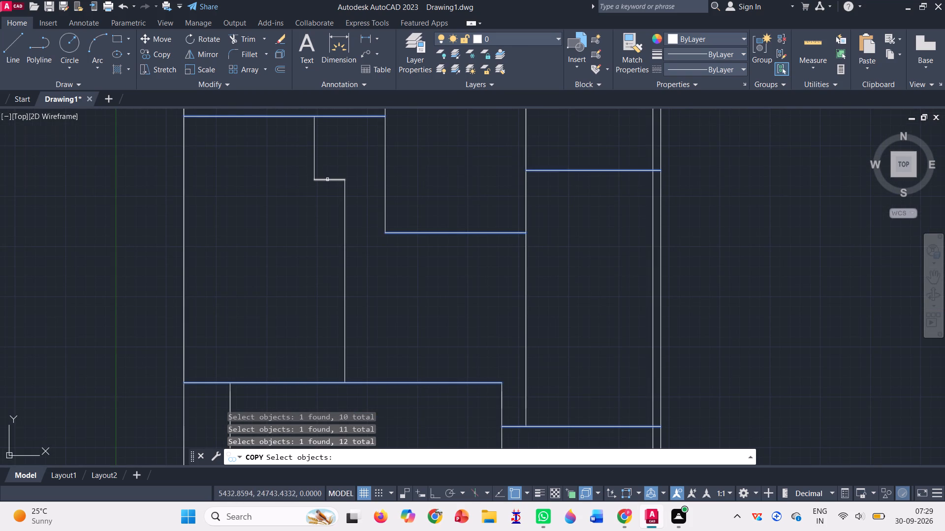
click(327, 179)
scroll(329, 179, down, 4)
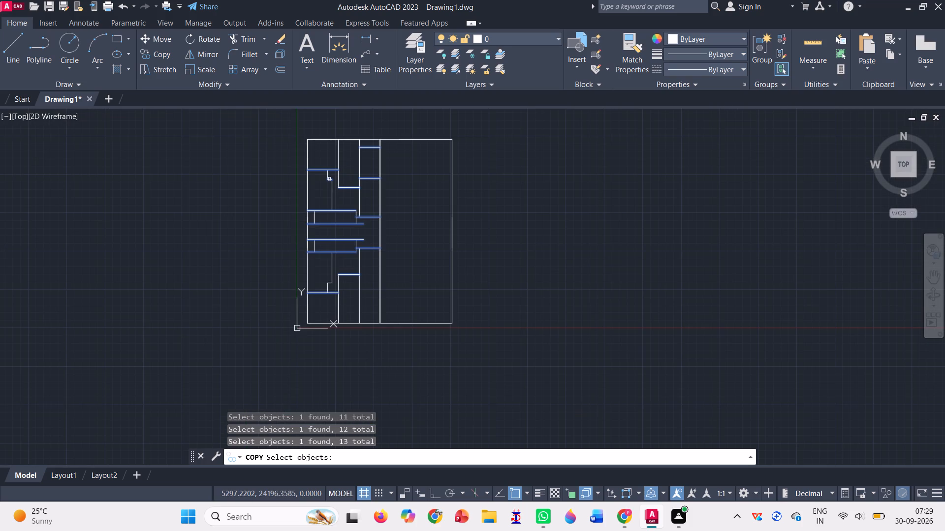
scroll(333, 278, up, 3)
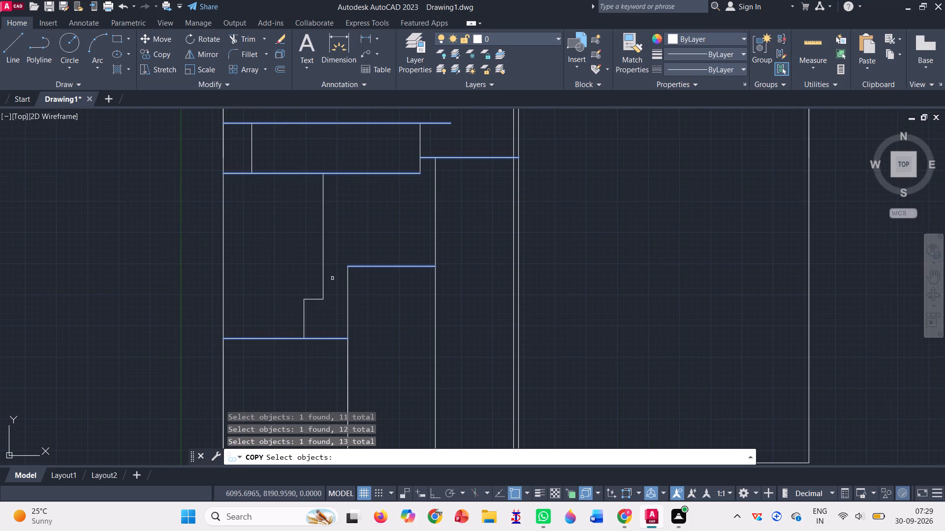
click(316, 299)
scroll(318, 297, down, 4)
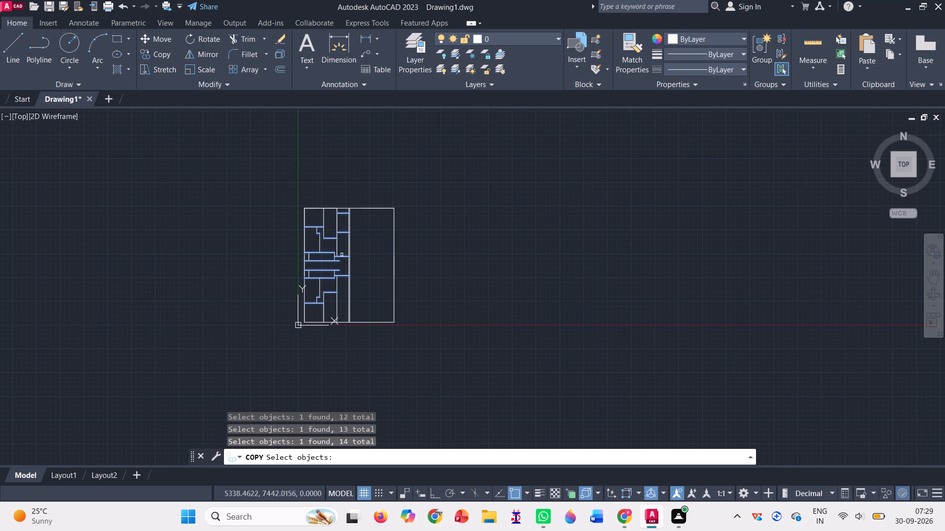
scroll(341, 257, up, 1)
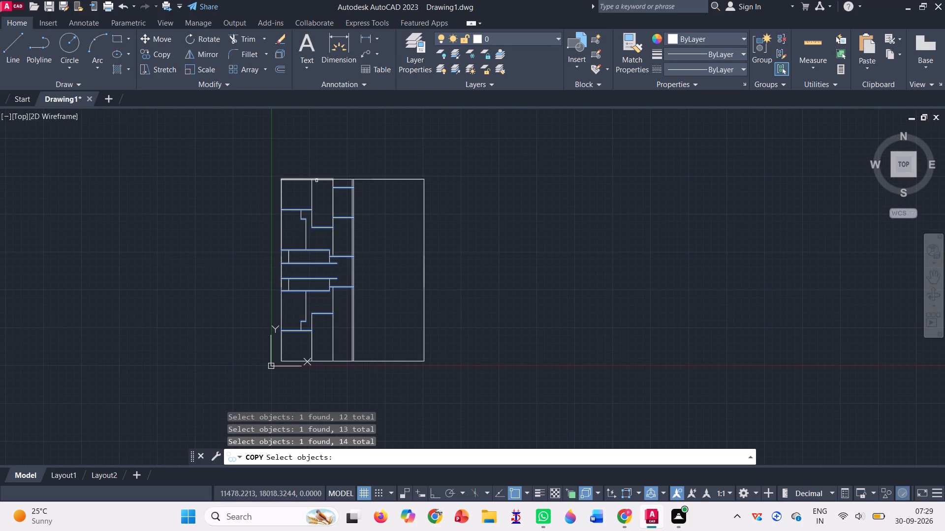
click(316, 180)
click(343, 178)
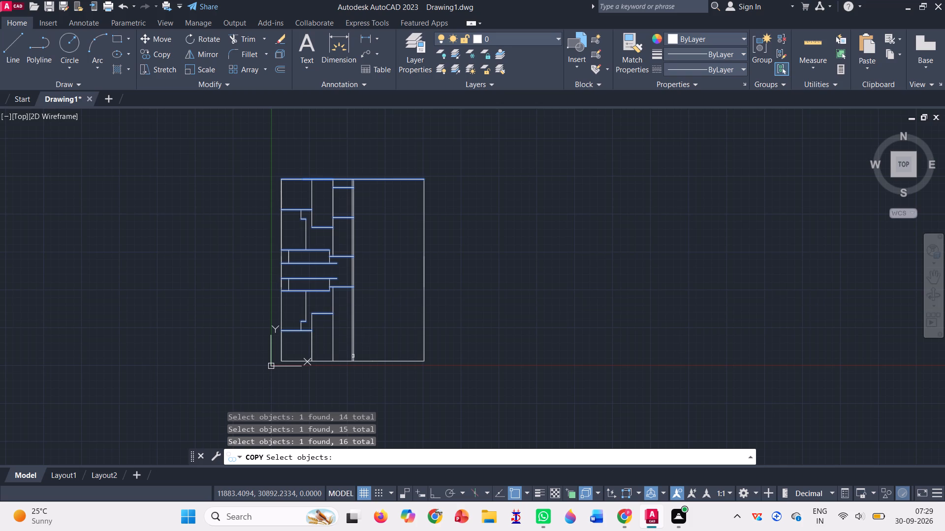
click(342, 362)
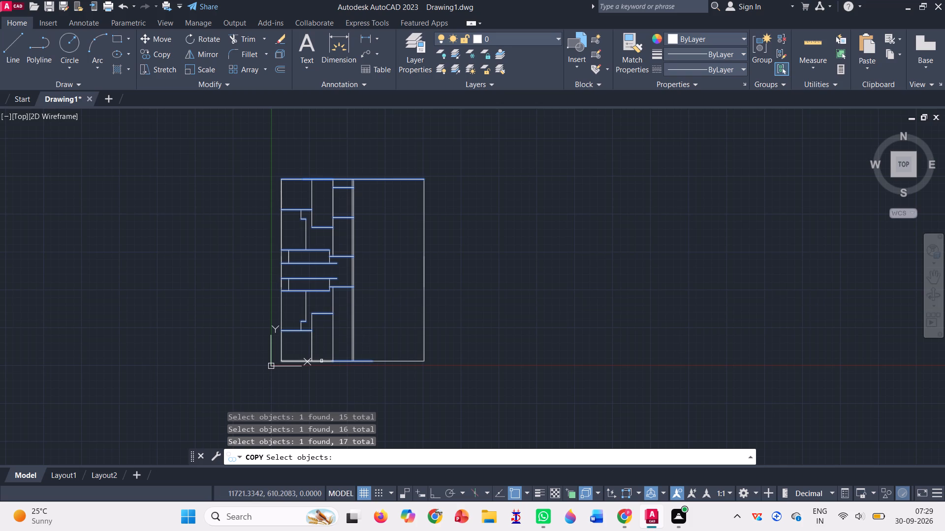
click(321, 361)
click(402, 360)
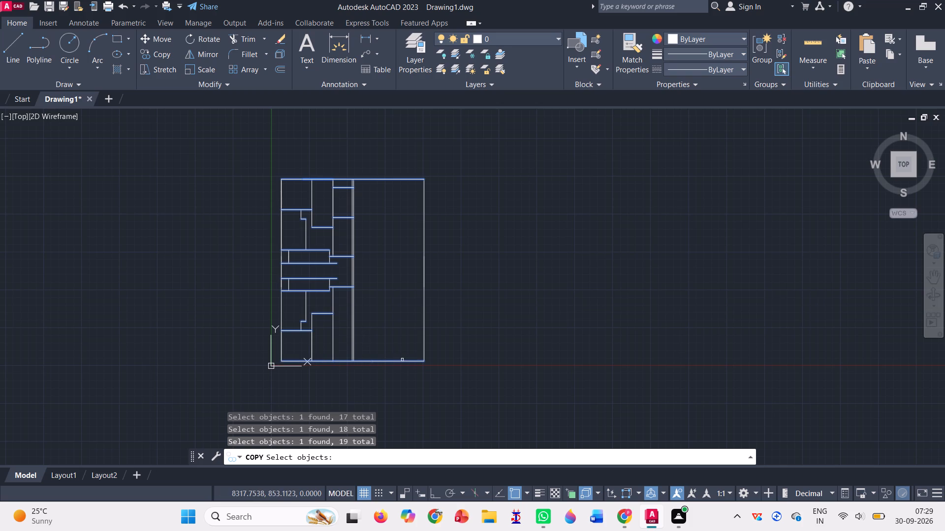
key(Return)
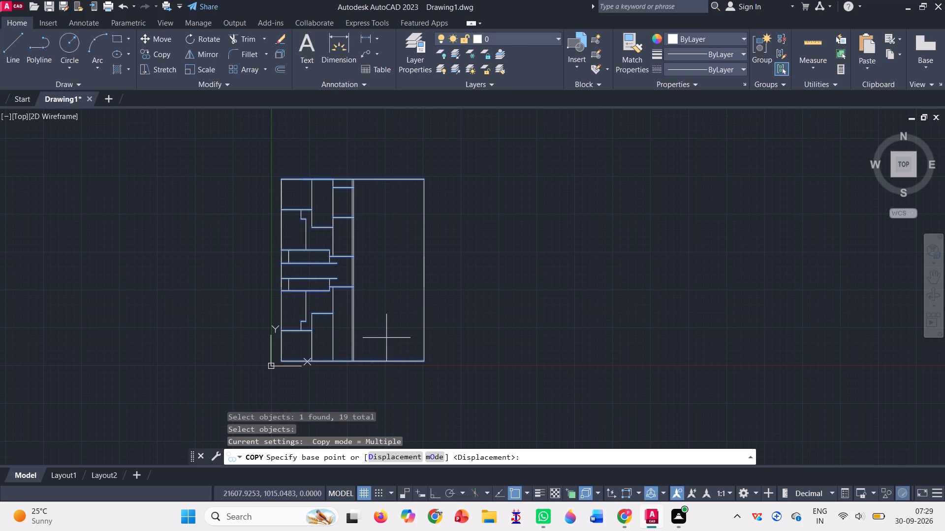
scroll(419, 370, up, 5)
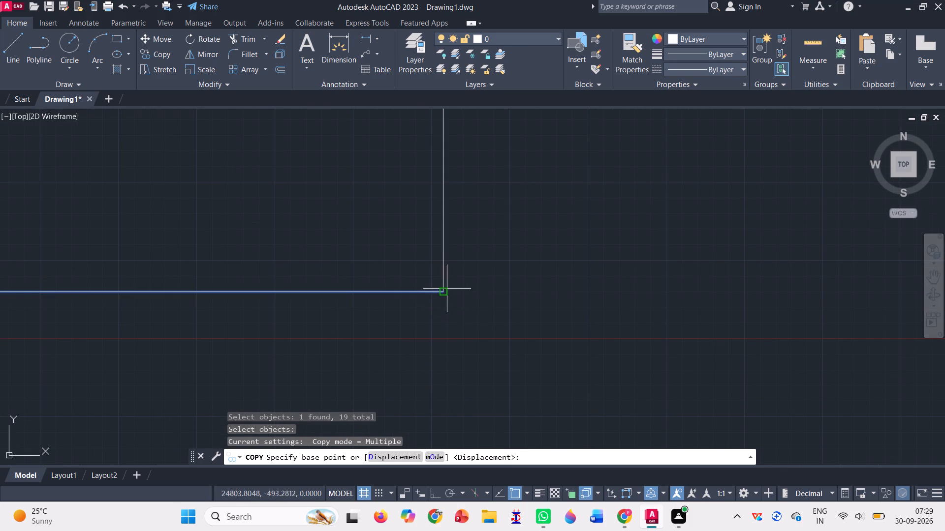
click(441, 294)
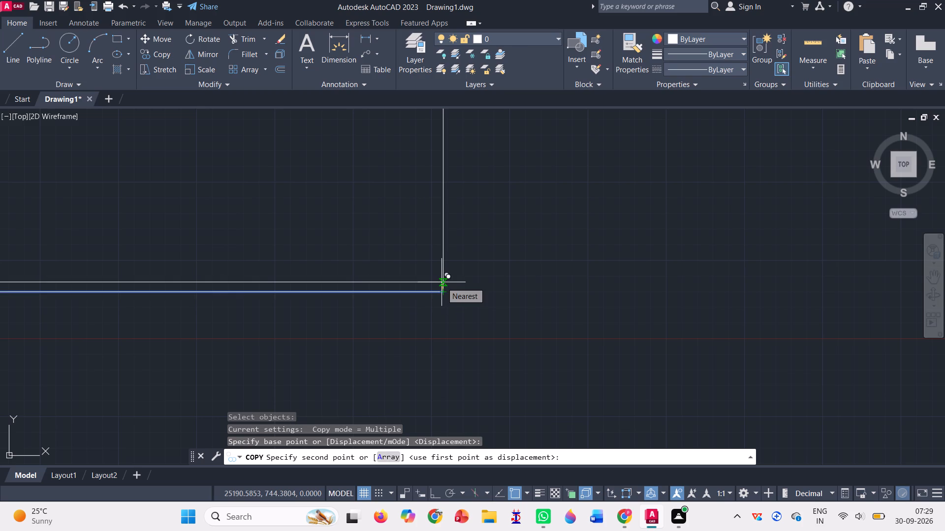
scroll(441, 282, down, 2)
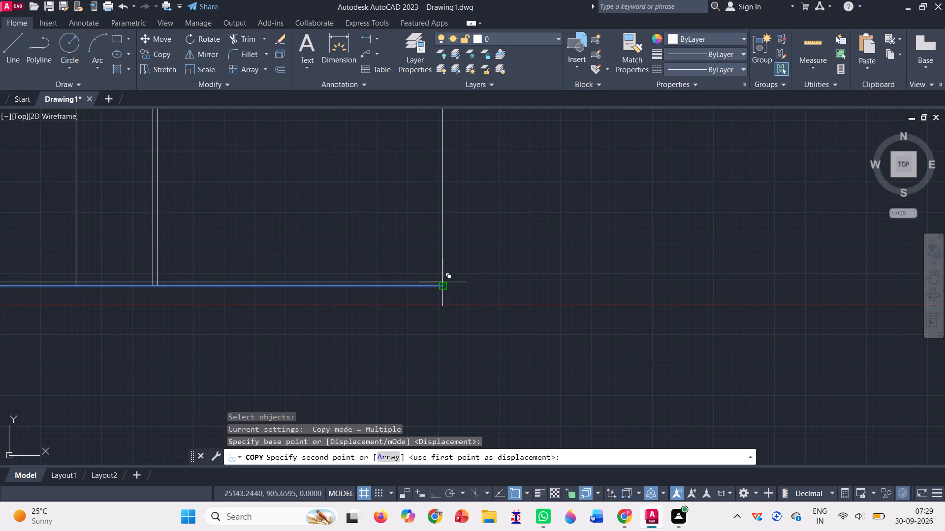
scroll(442, 282, up, 5)
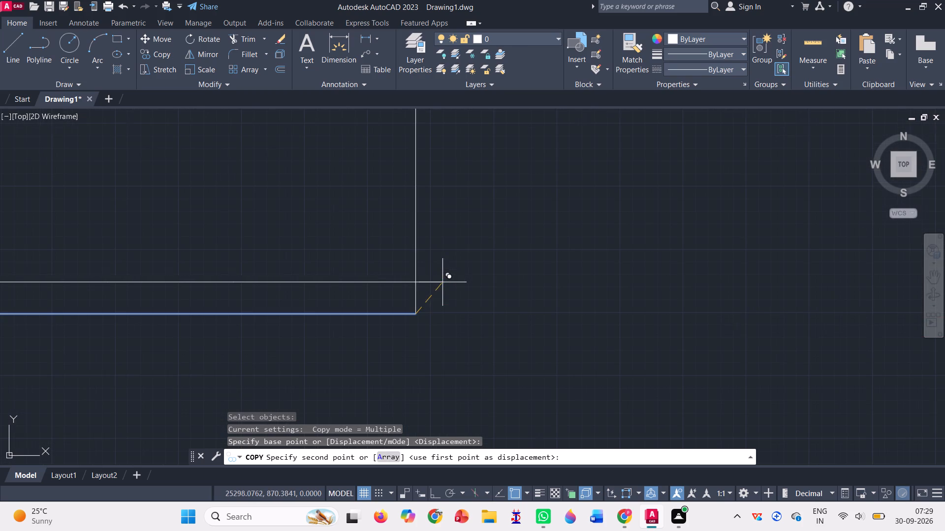
click(414, 293)
Turn ortho on and place a second copy of the horizontal lines about 83 mm south of the originals.
scroll(468, 286, down, 4)
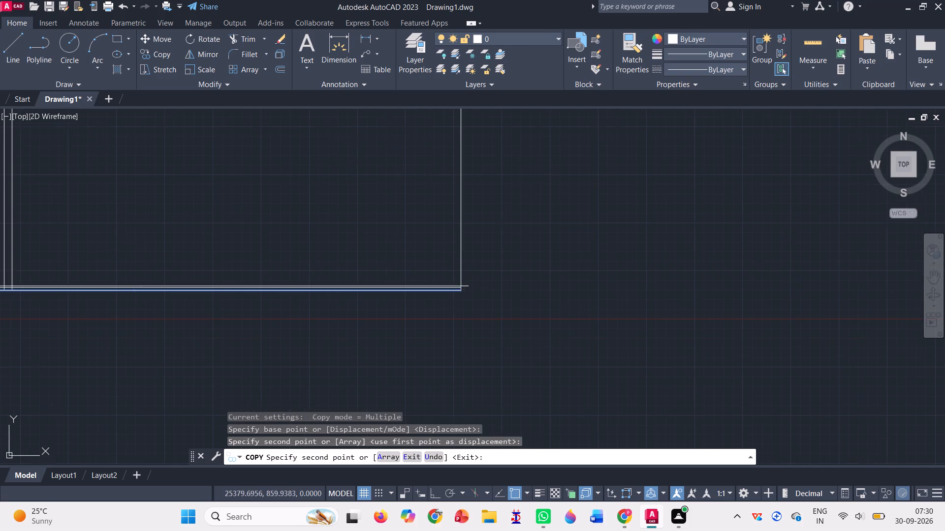
scroll(468, 286, down, 2)
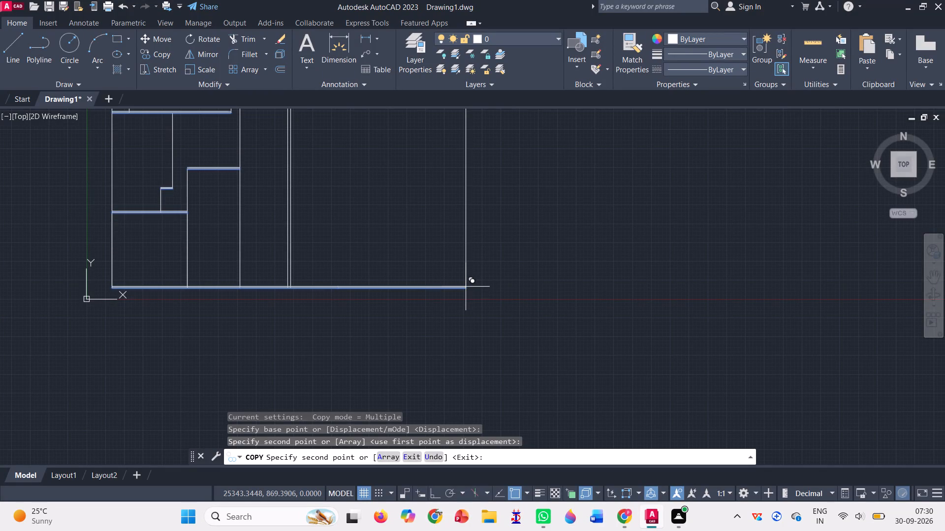
scroll(467, 287, up, 5)
scroll(422, 305, up, 2)
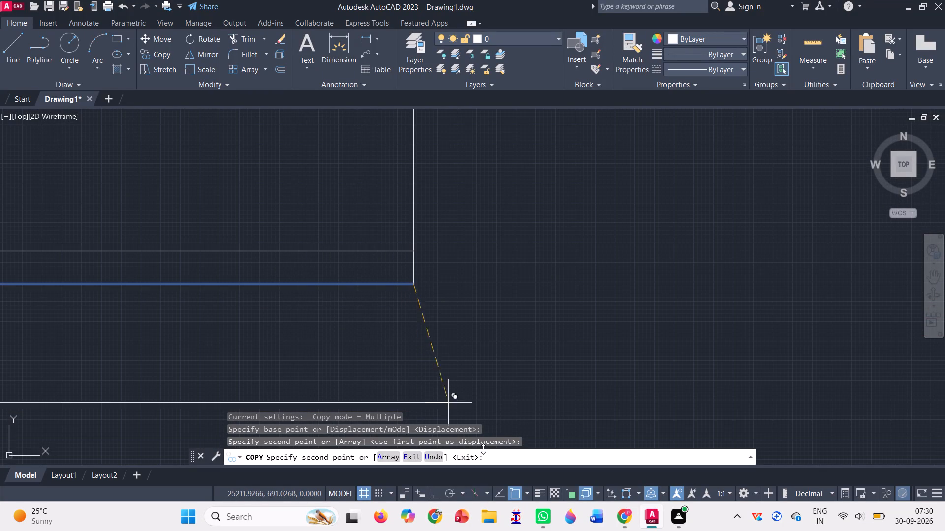
click(435, 491)
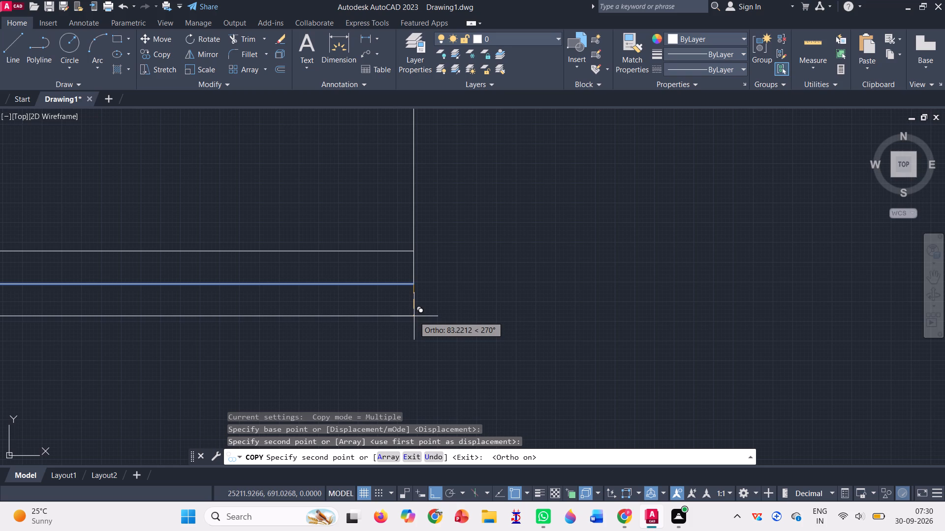
click(414, 316)
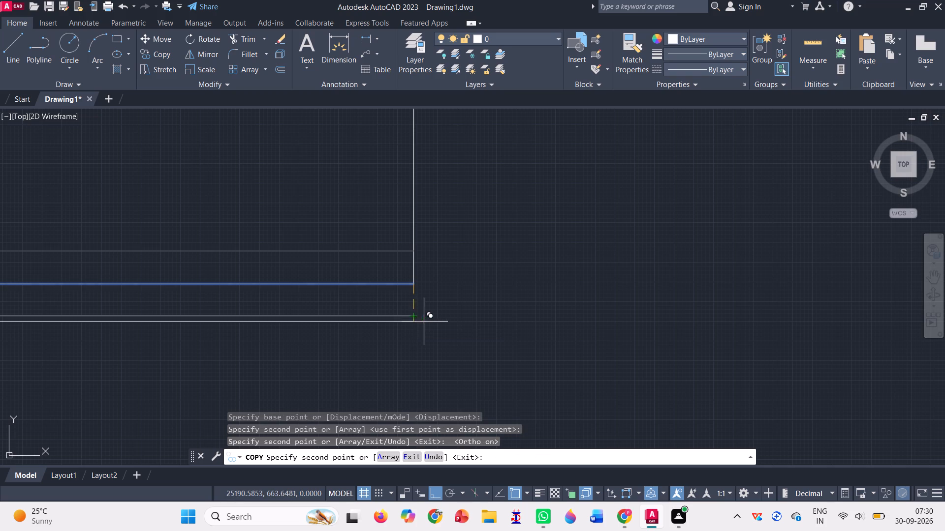
scroll(512, 319, down, 4)
key(Return)
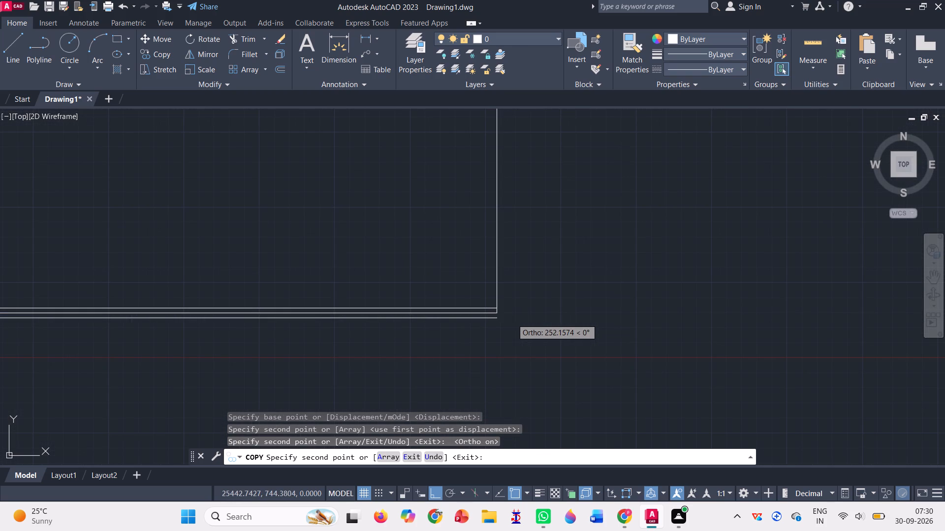
scroll(512, 319, down, 3)
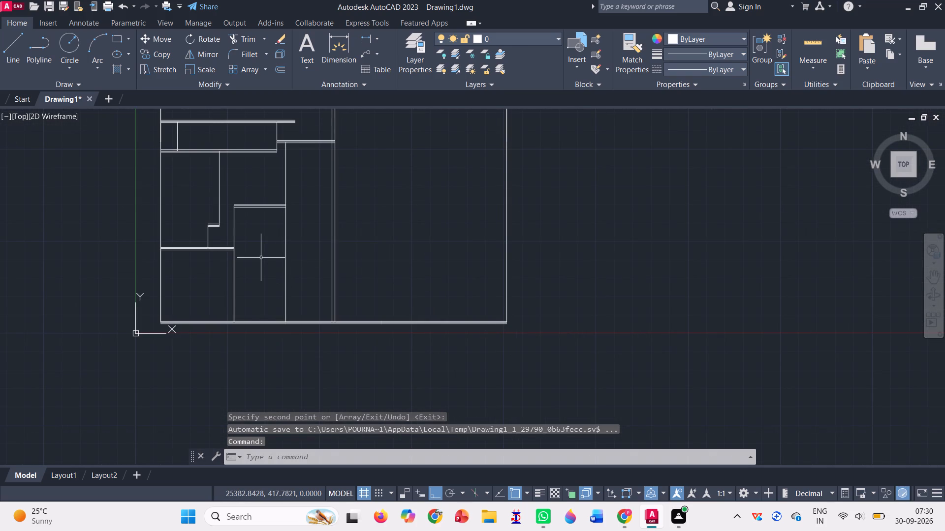
Copy the western rooms' vertical wall lines and west outer wall a short distance east from the south-west corner, omitting the short southern jog line.
scroll(403, 298, down, 2)
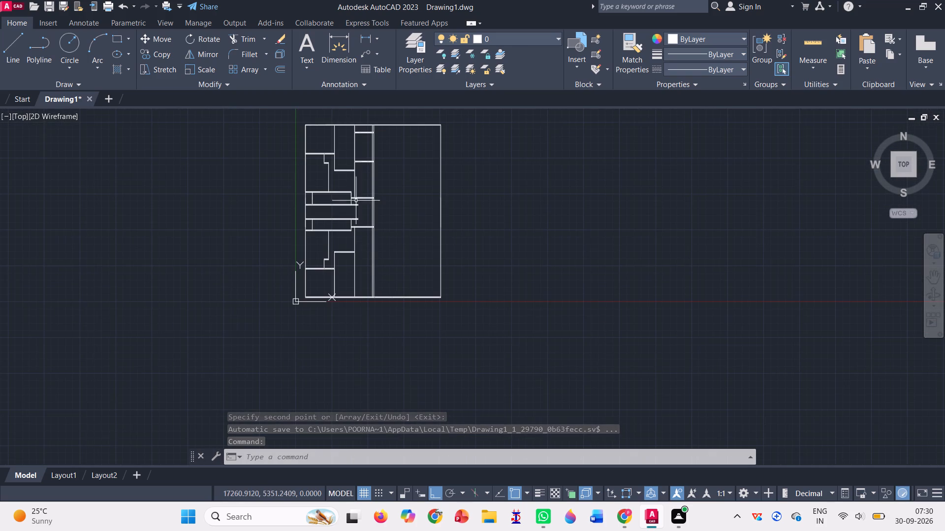
click(160, 51)
scroll(41, 530, up, 1)
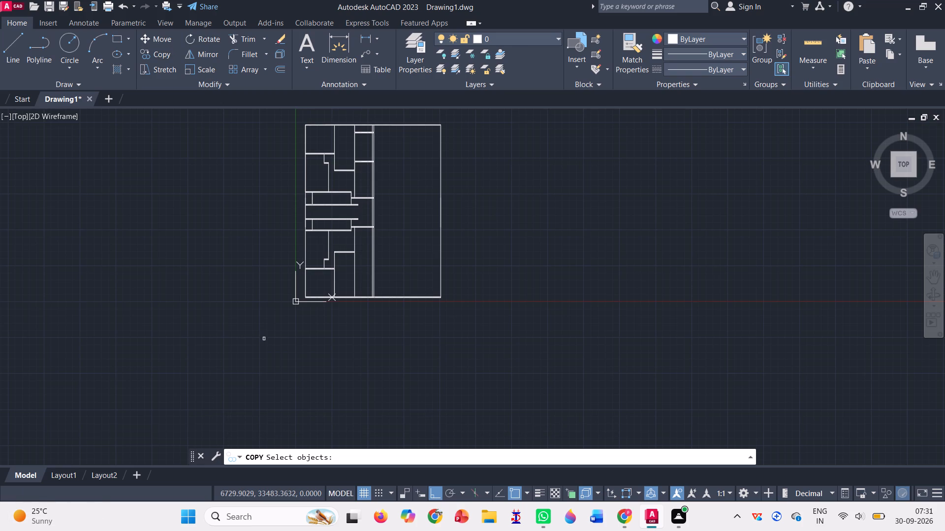
scroll(327, 133, up, 3)
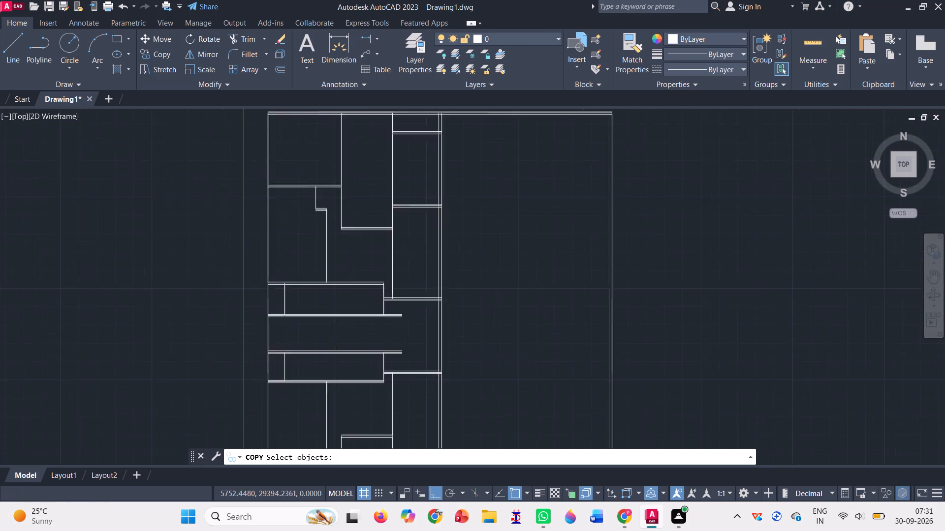
scroll(347, 156, down, 1)
scroll(347, 156, up, 1)
click(347, 156)
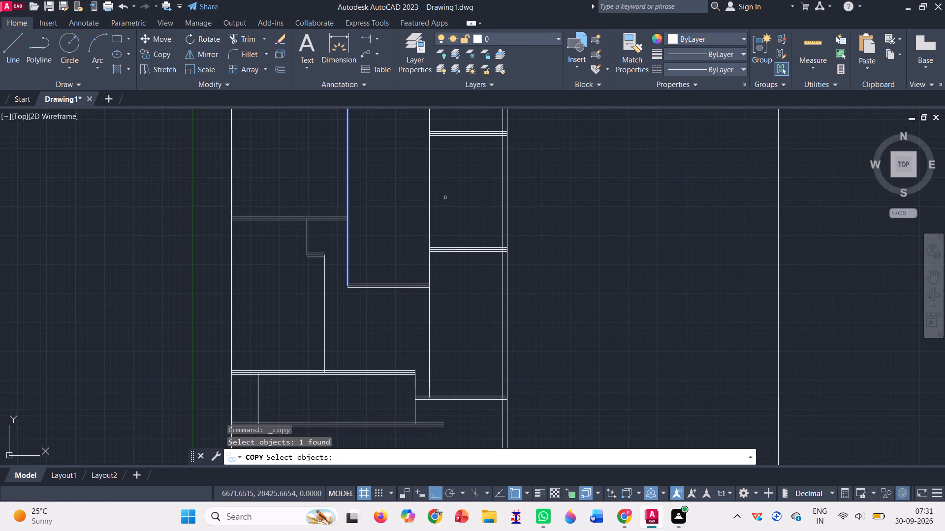
scroll(429, 189, down, 1)
click(428, 189)
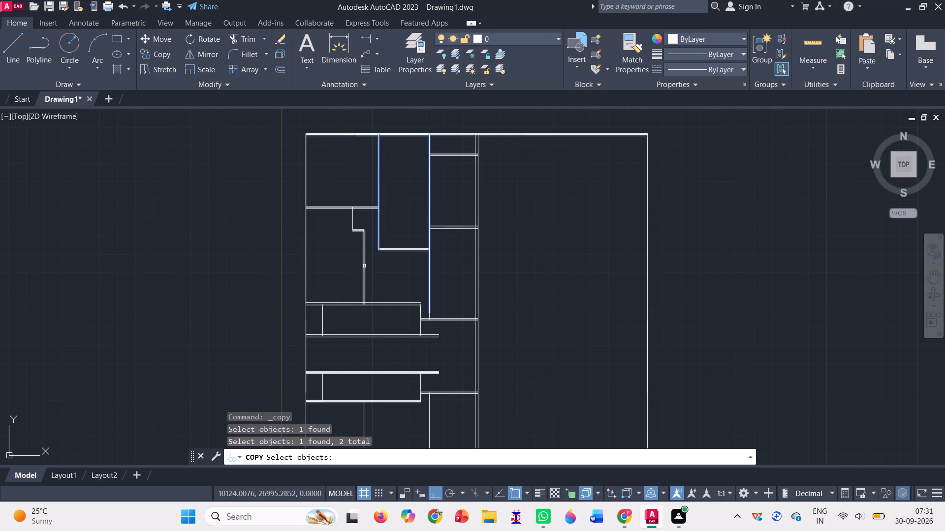
click(367, 264)
click(344, 266)
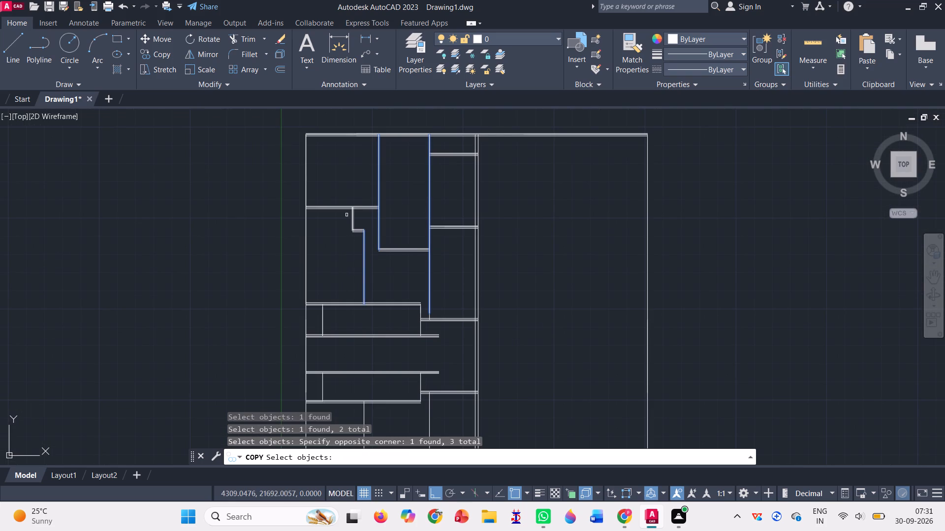
click(353, 220)
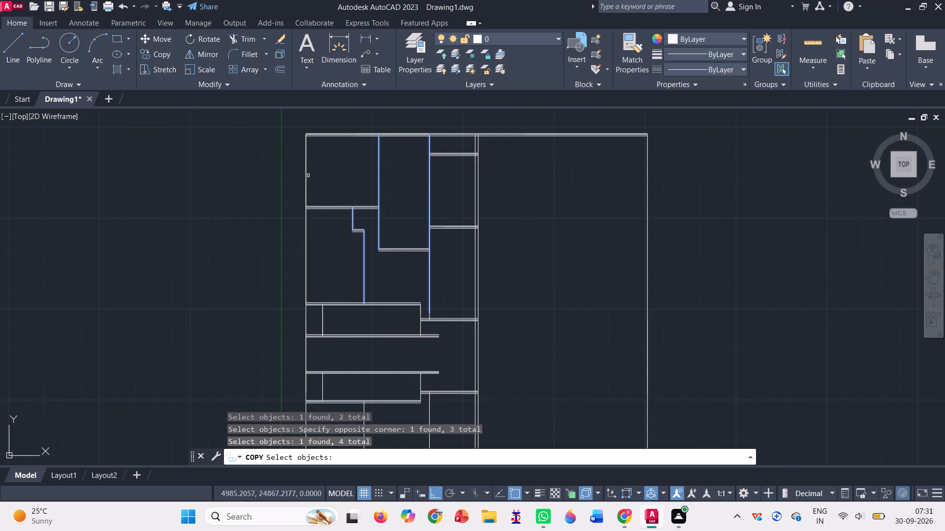
click(306, 176)
click(305, 244)
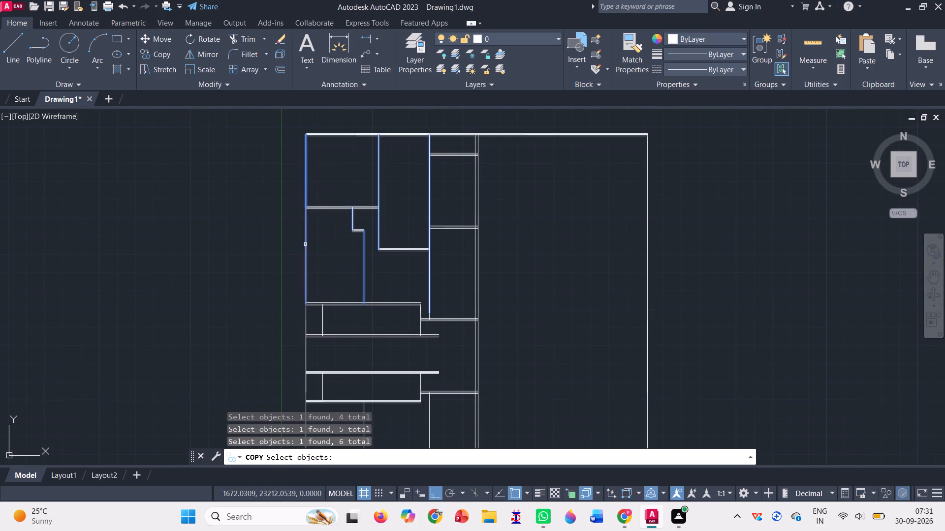
scroll(331, 226, down, 1)
scroll(305, 303, up, 3)
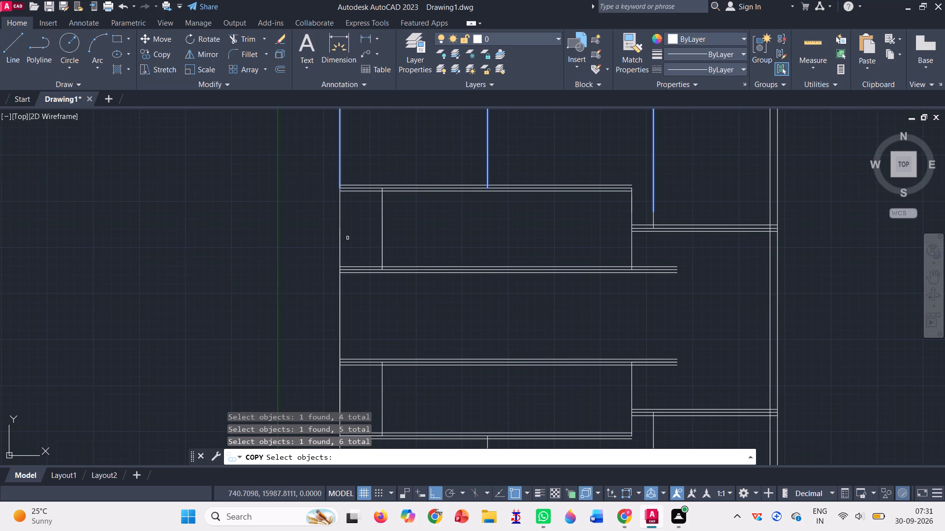
click(341, 234)
click(341, 216)
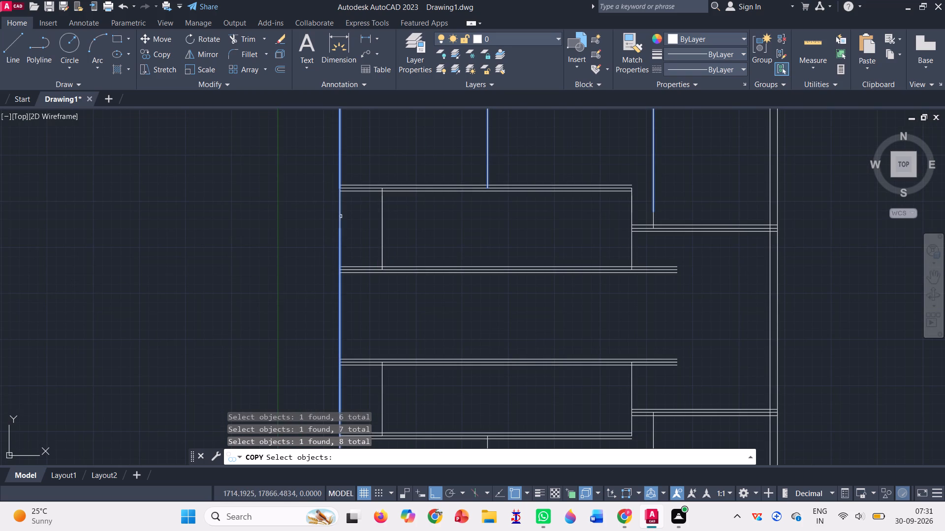
scroll(341, 216, down, 4)
scroll(387, 231, up, 2)
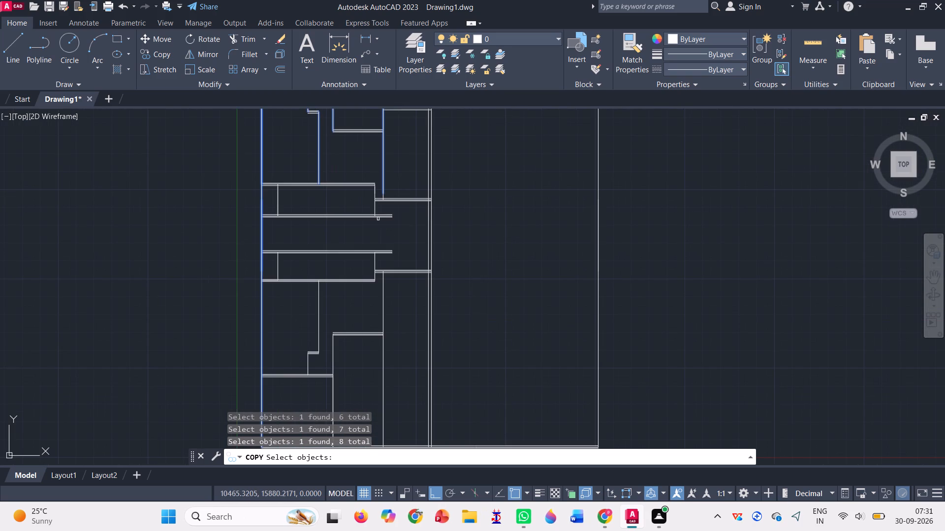
click(374, 207)
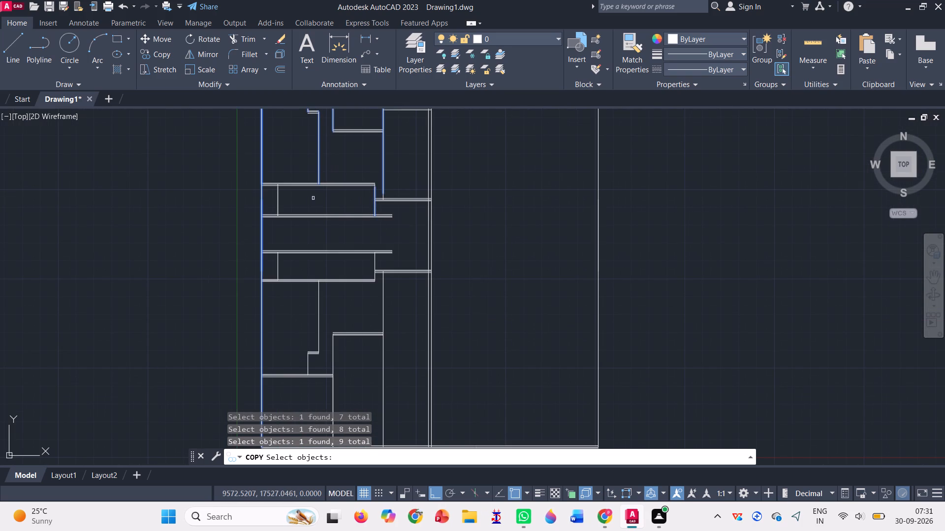
click(278, 198)
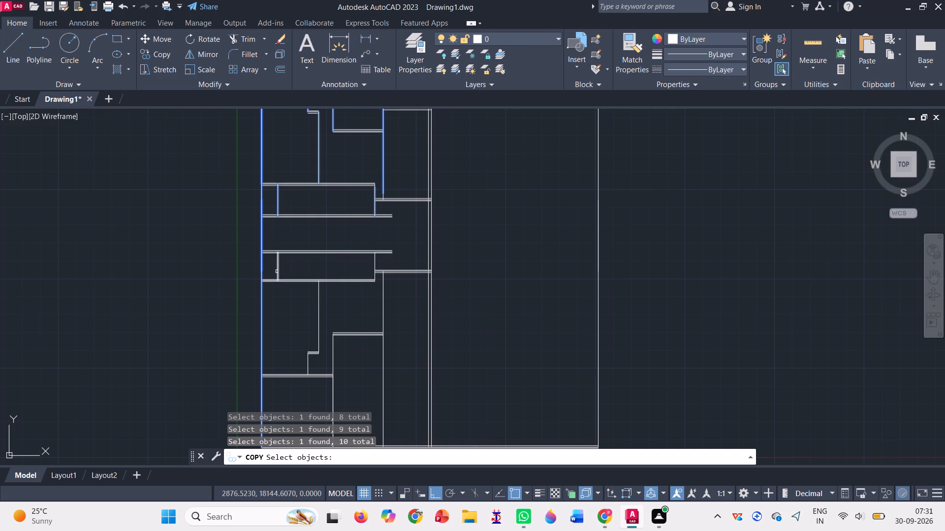
click(279, 265)
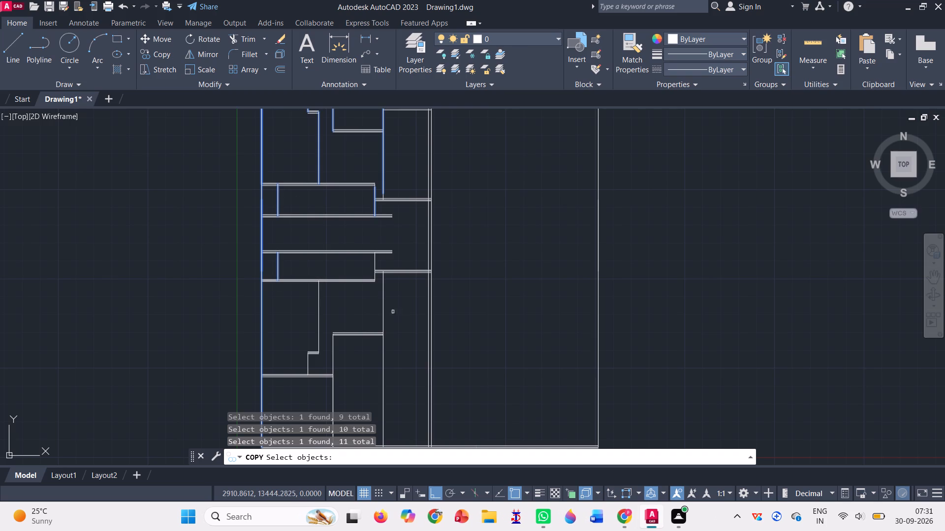
click(382, 306)
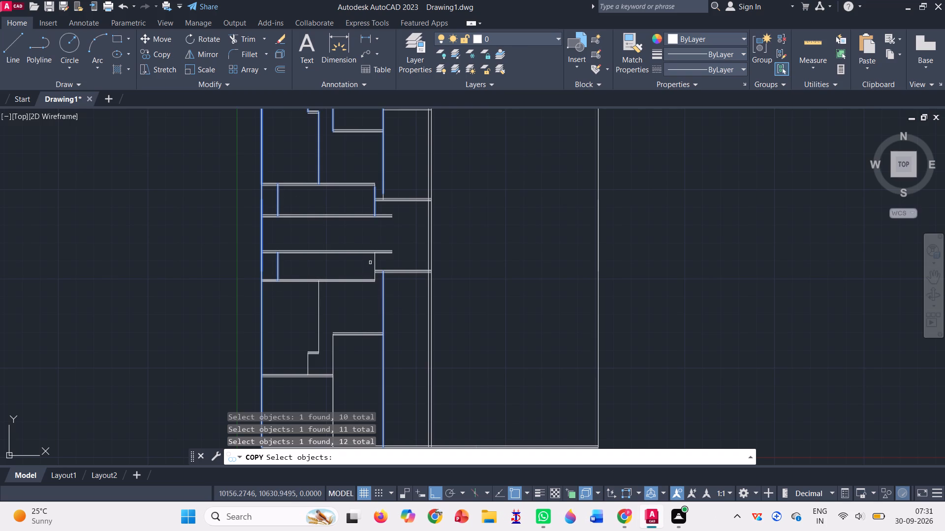
click(376, 264)
click(318, 306)
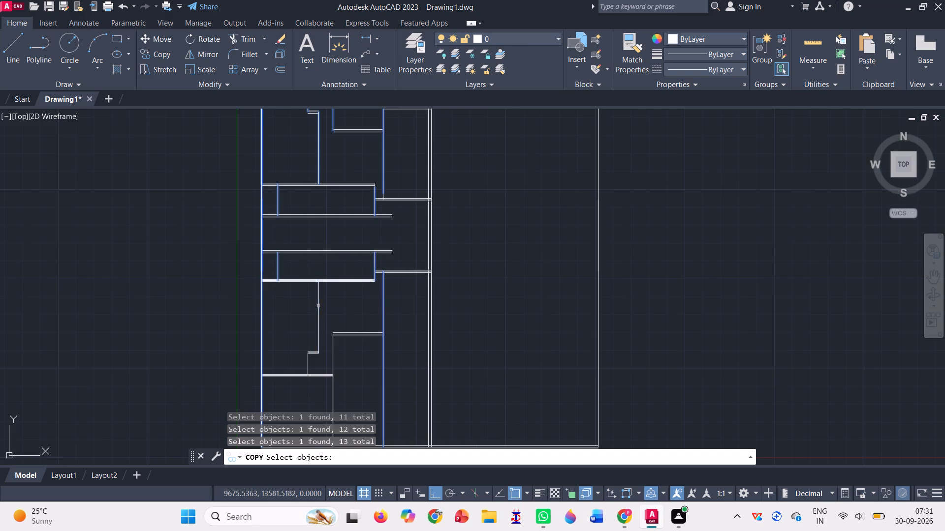
scroll(318, 307, down, 1)
scroll(327, 348, up, 1)
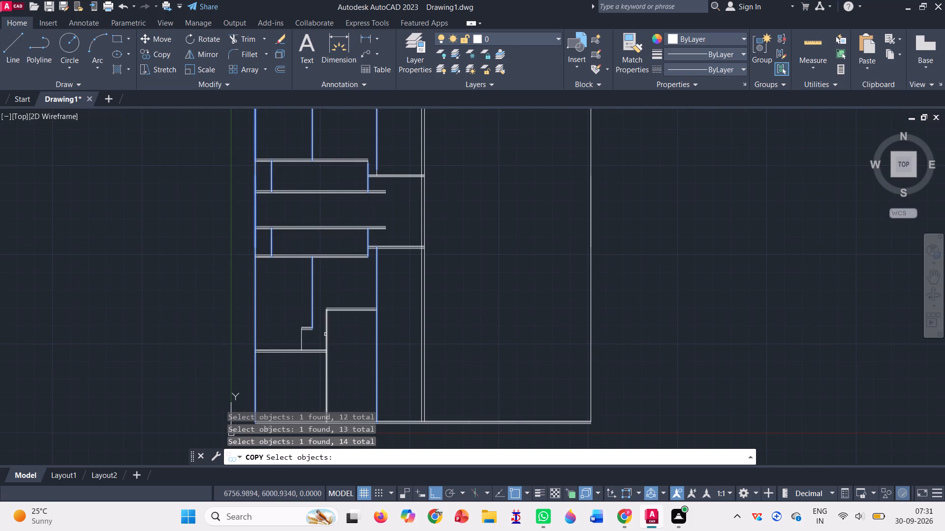
click(325, 334)
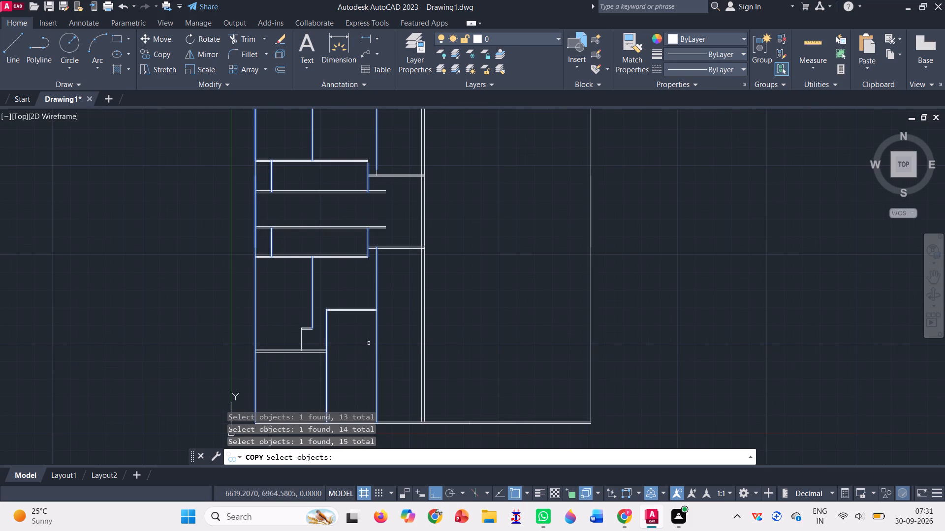
scroll(369, 343, down, 1)
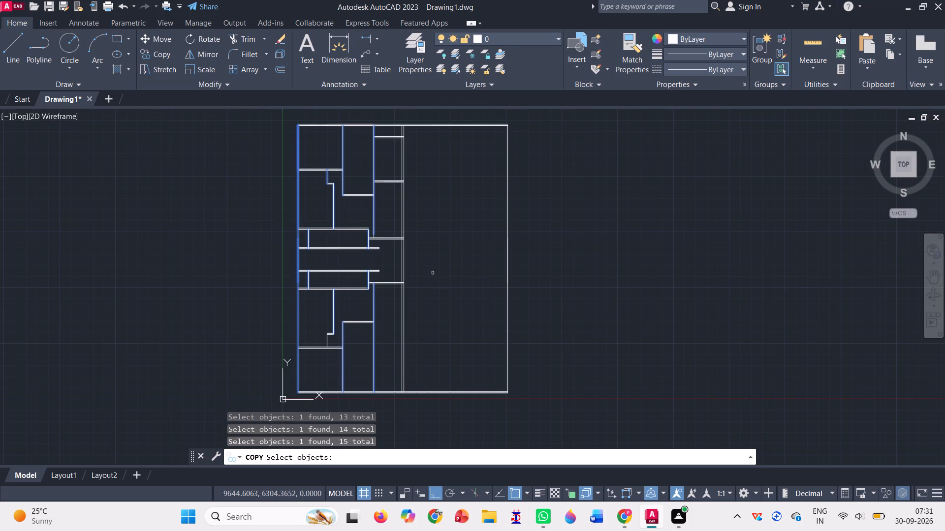
key(Return)
scroll(374, 389, up, 4)
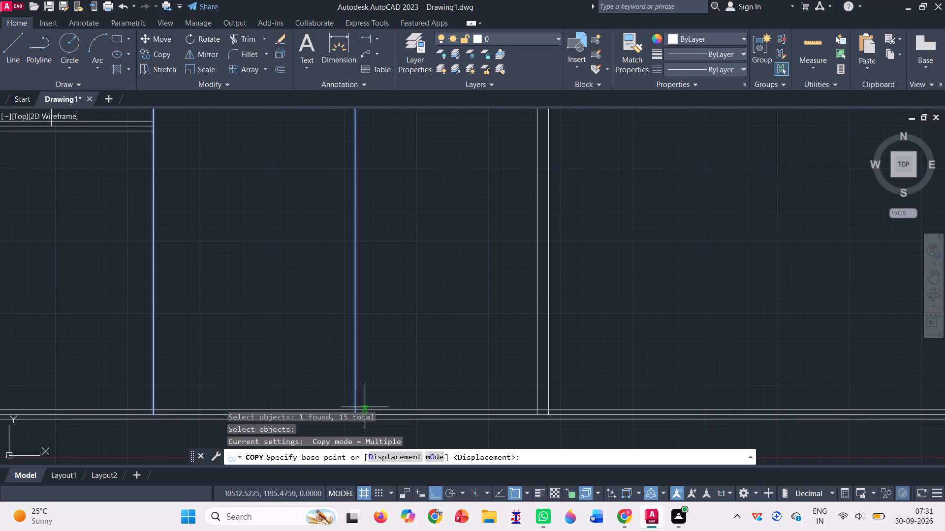
scroll(352, 380, down, 2)
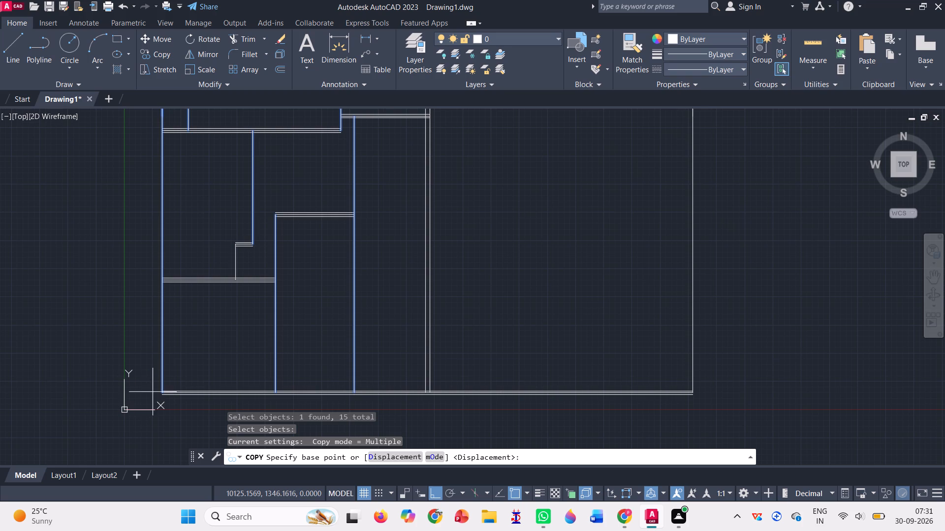
scroll(160, 393, up, 2)
click(160, 393)
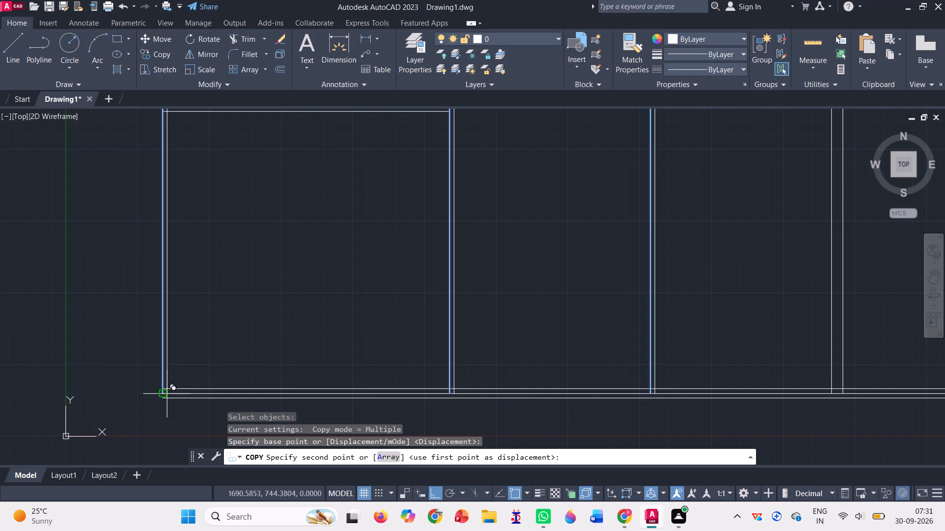
click(167, 394)
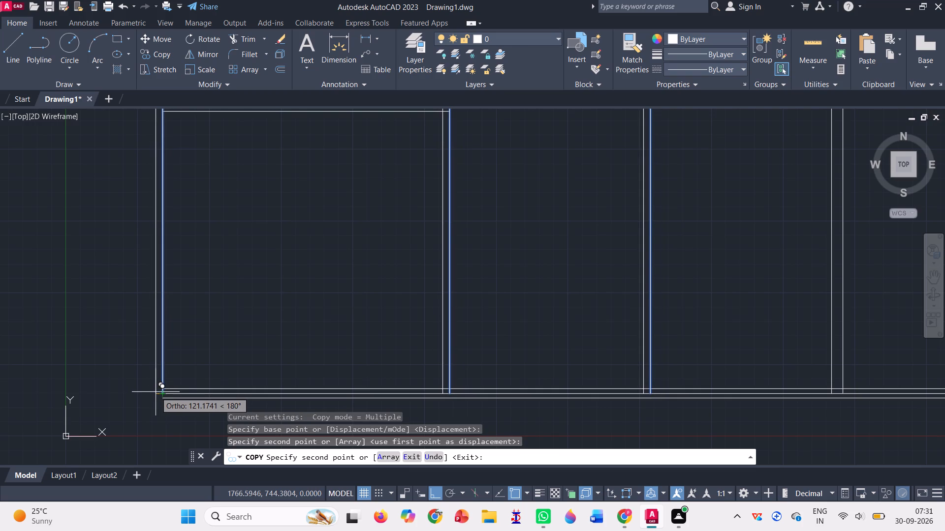
scroll(156, 392, up, 4)
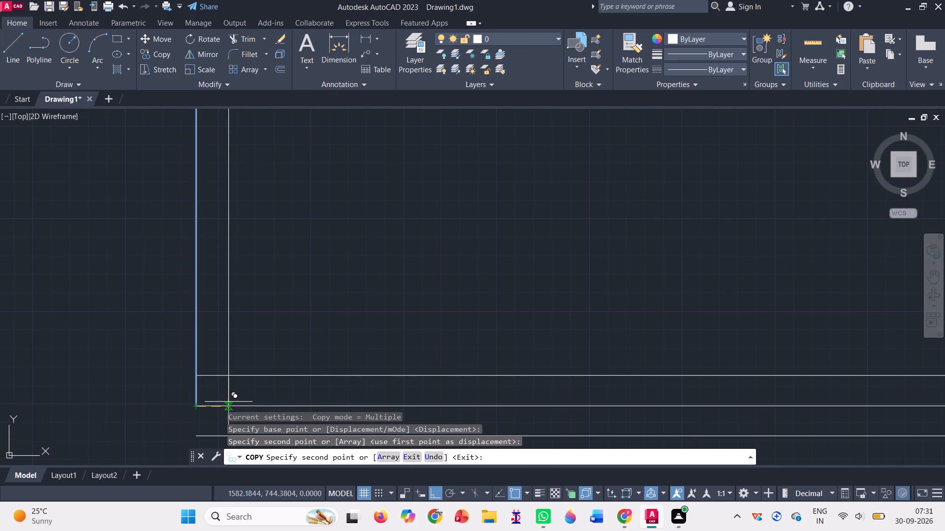
click(228, 402)
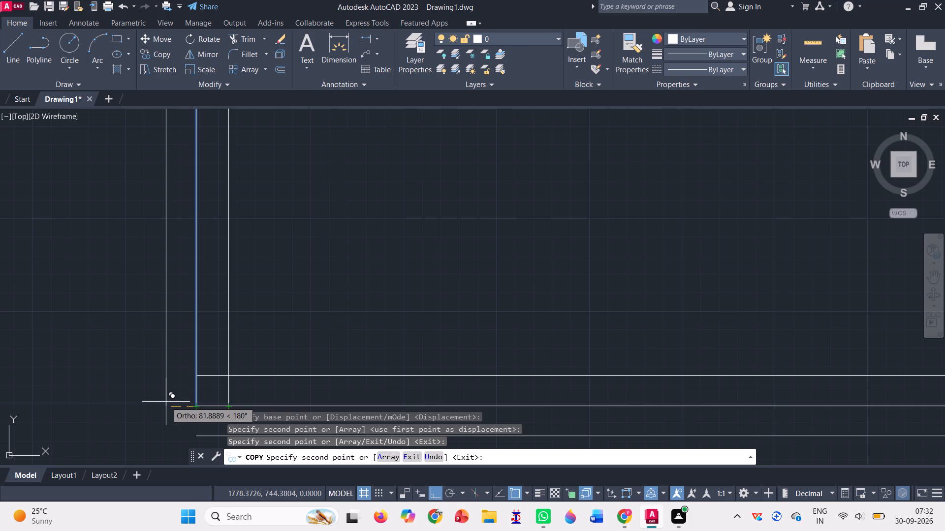
Place another copy of the same vertical lines about 82 mm west of the originals and finish copying.
click(166, 402)
scroll(151, 418, down, 3)
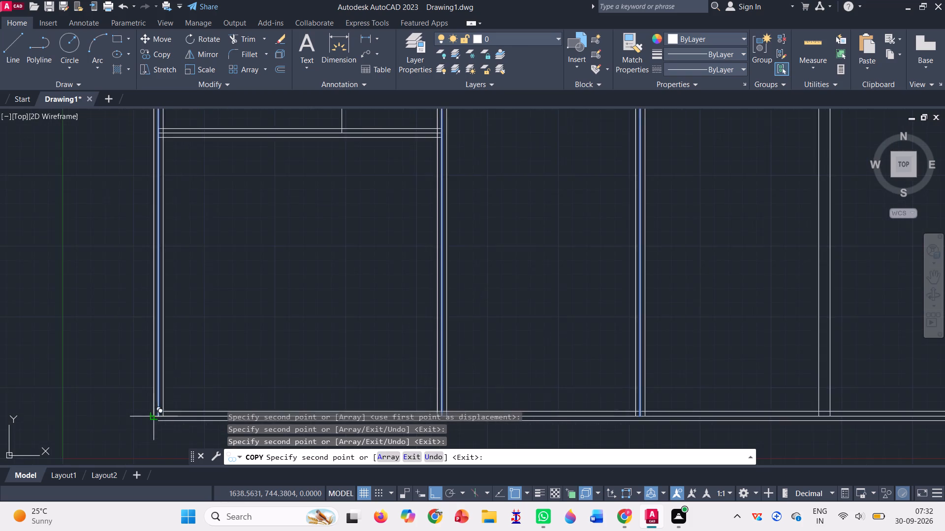
scroll(151, 419, down, 3)
key(Return)
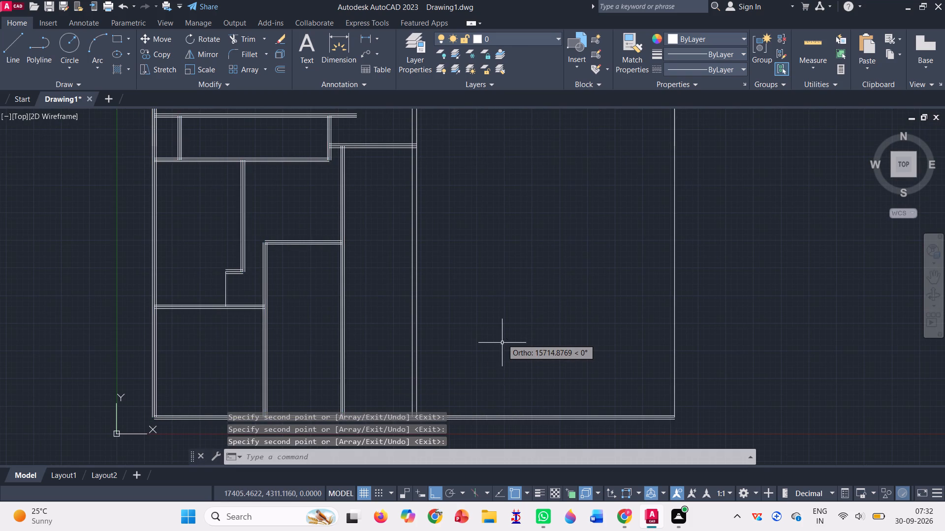
Close the plan's outer north-west corner with lines running north from the outermost west wall line, then east to the outermost north wall line.
scroll(500, 376, down, 2)
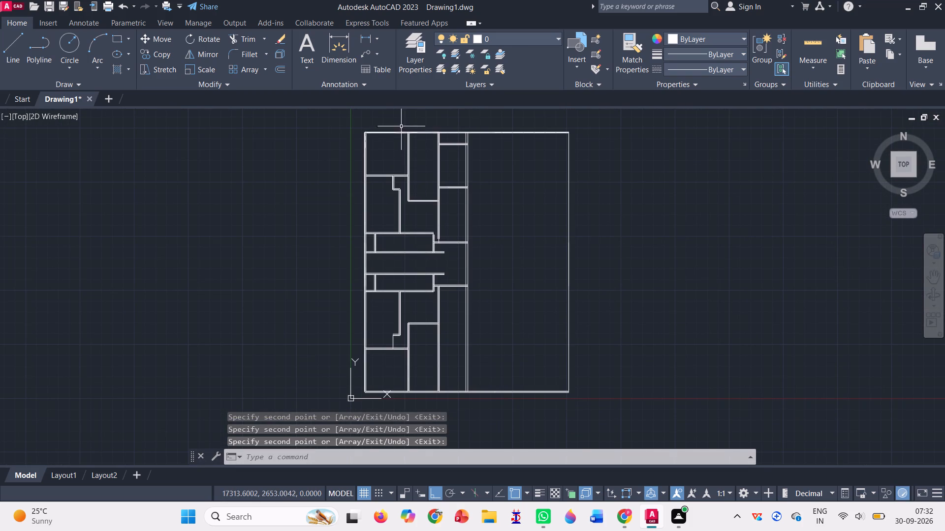
scroll(401, 126, up, 5)
scroll(369, 184, down, 2)
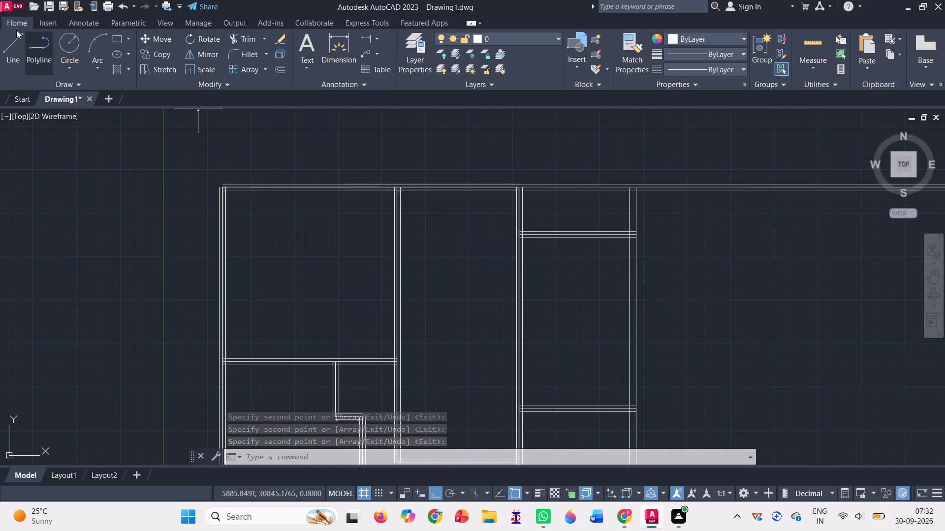
click(12, 48)
scroll(197, 185, up, 2)
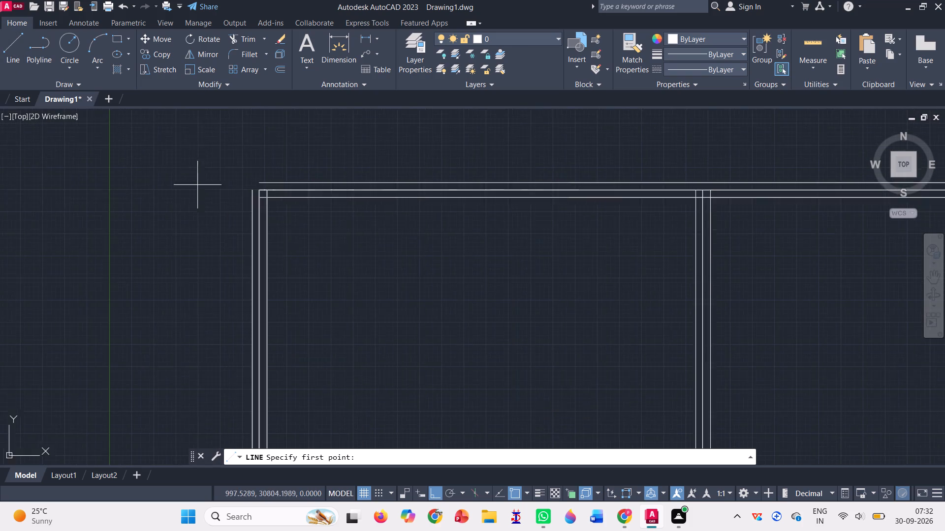
scroll(197, 185, up, 2)
click(334, 200)
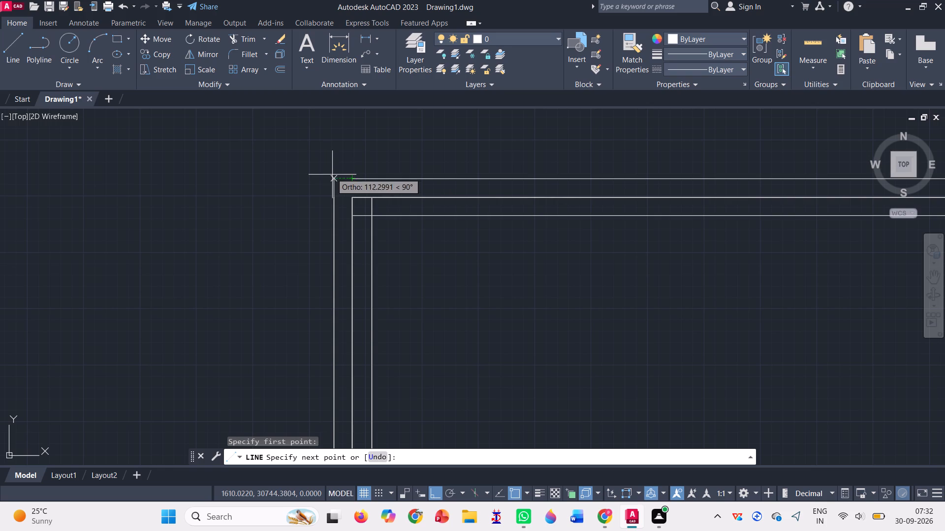
click(334, 178)
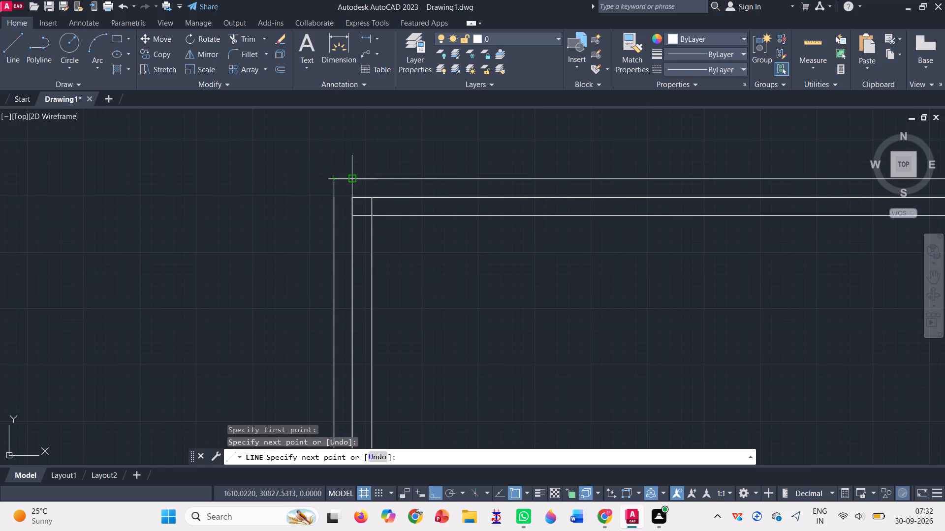
click(360, 178)
scroll(315, 193, down, 3)
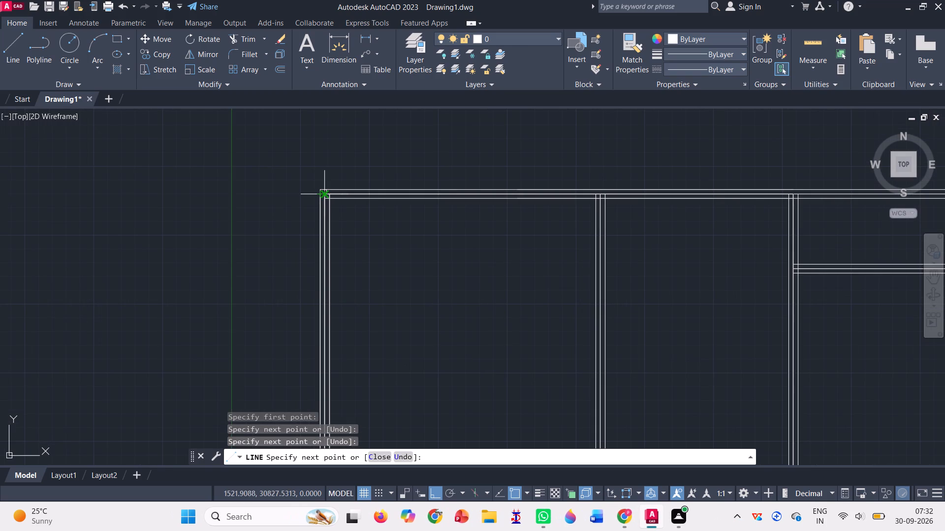
key(Return)
scroll(283, 200, down, 1)
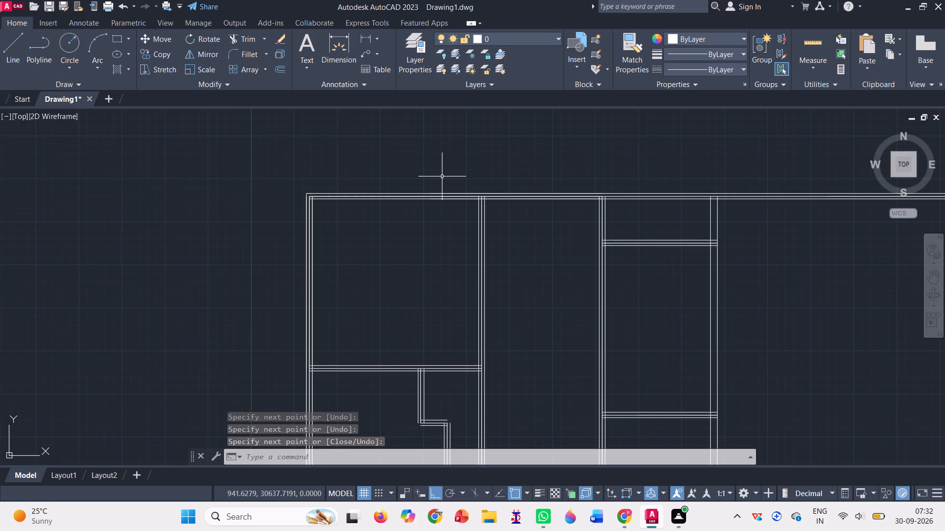
scroll(442, 177, down, 2)
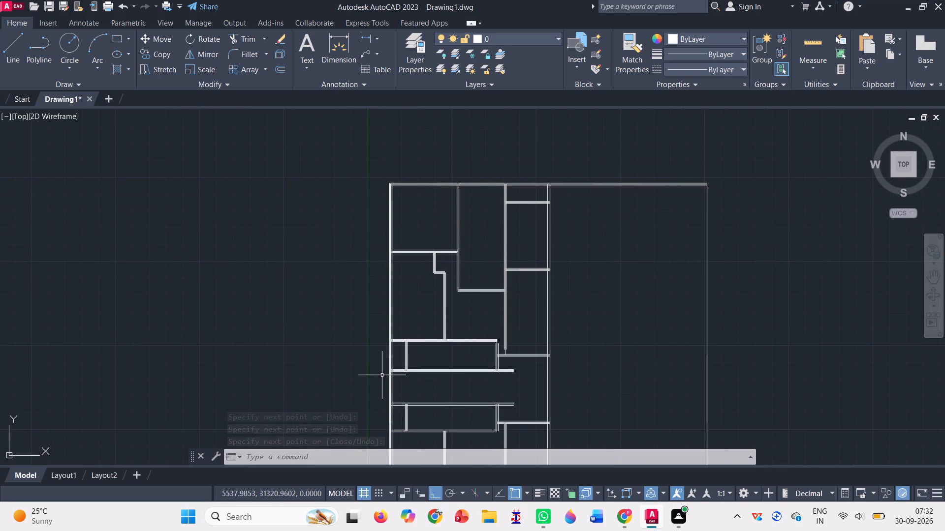
Close the outer north-east corner of the long room north of the corridor with lines running north, then west, between the outer wall lines.
scroll(494, 352, up, 3)
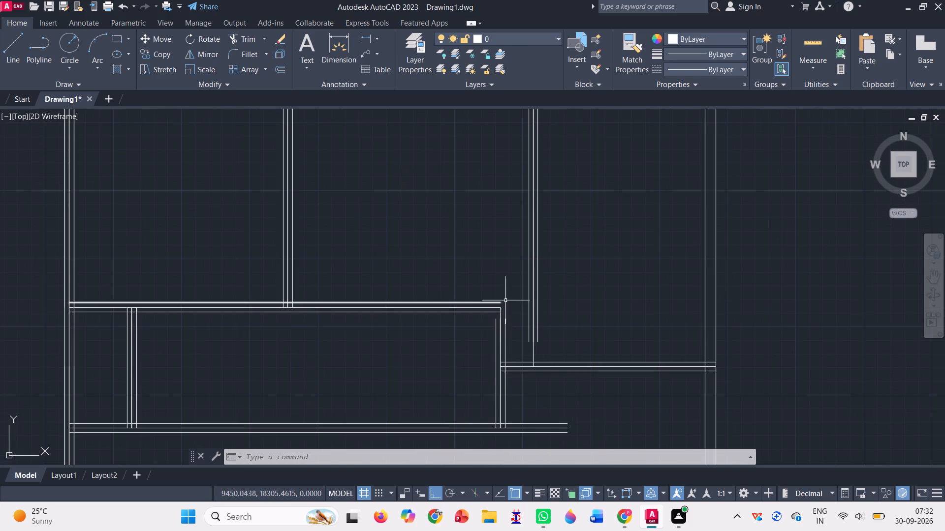
scroll(509, 302, up, 2)
click(19, 45)
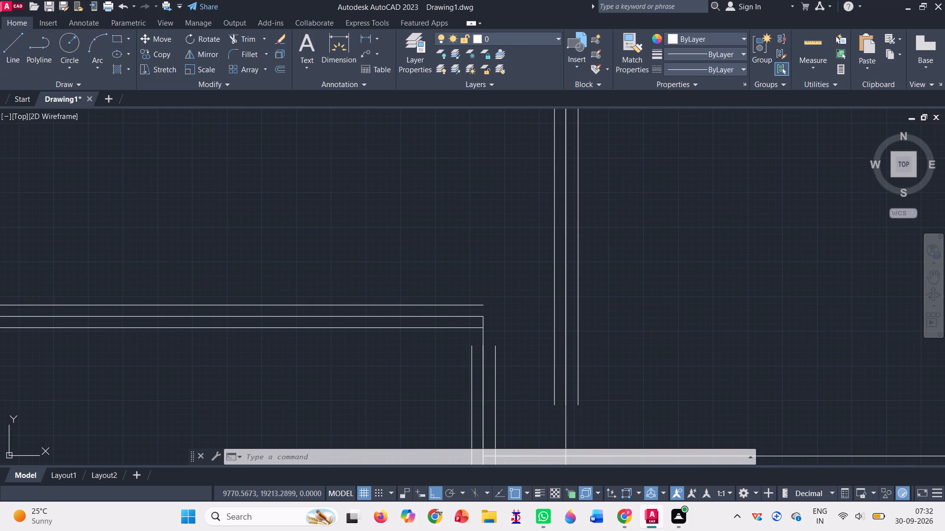
click(496, 344)
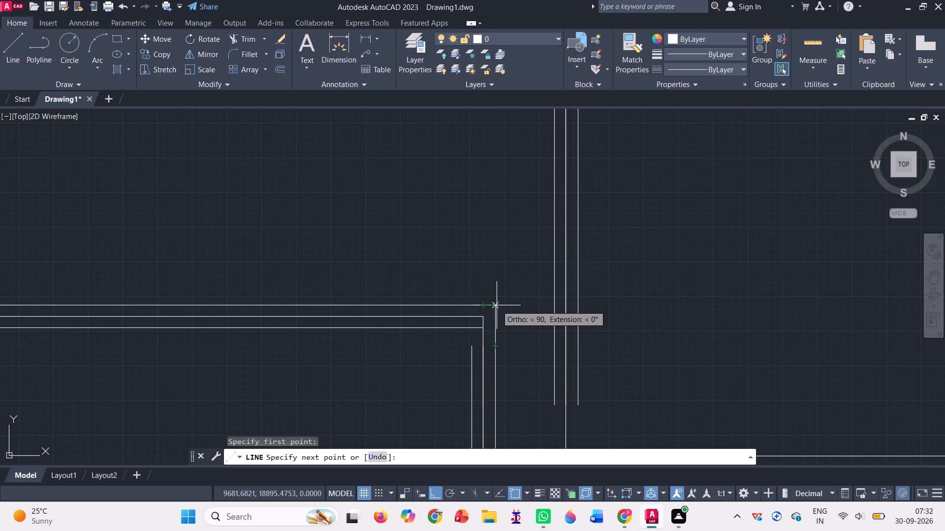
click(497, 306)
click(476, 305)
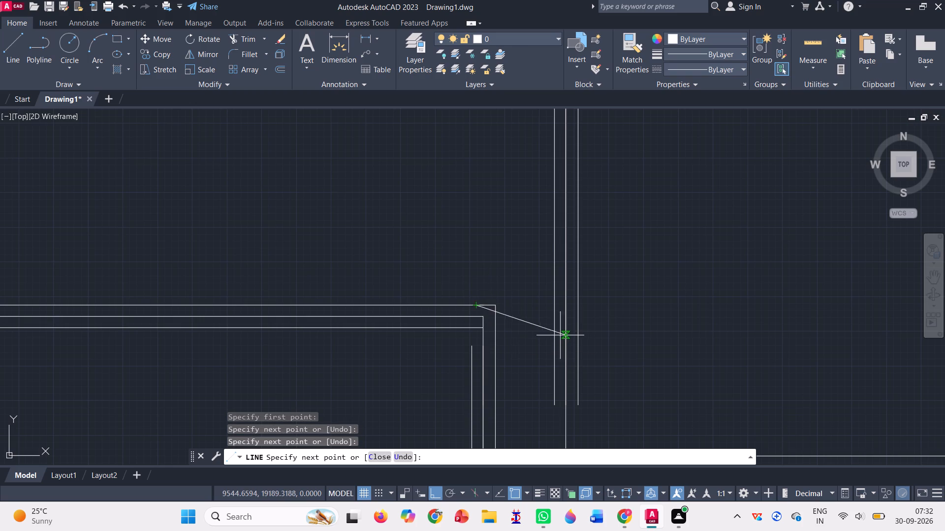
key(Return)
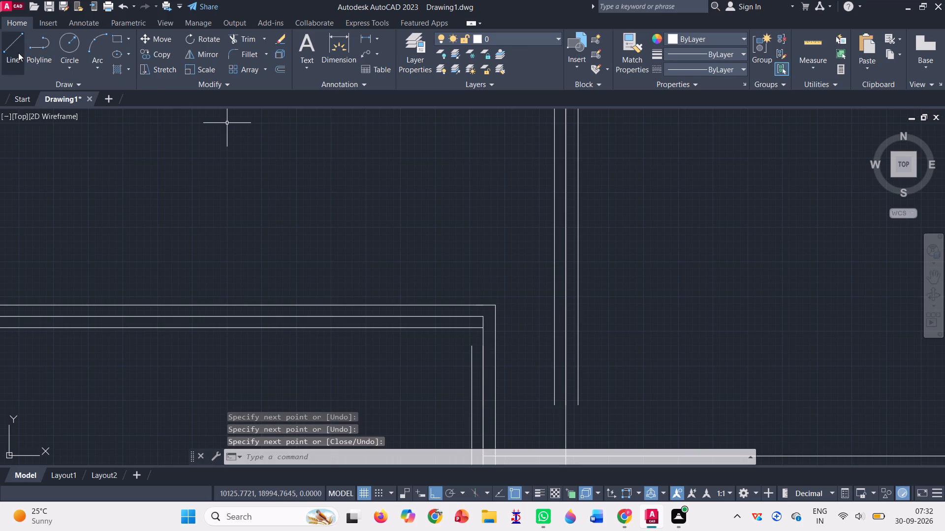
Draw a line extending the inner line of that room's east wall north to the north wall's centre line.
click(18, 53)
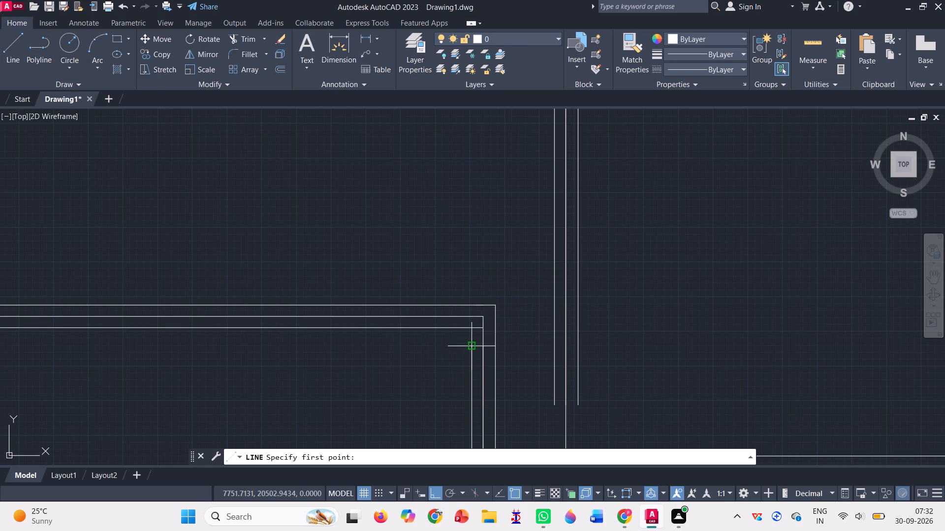
click(472, 349)
click(474, 320)
scroll(472, 294, down, 2)
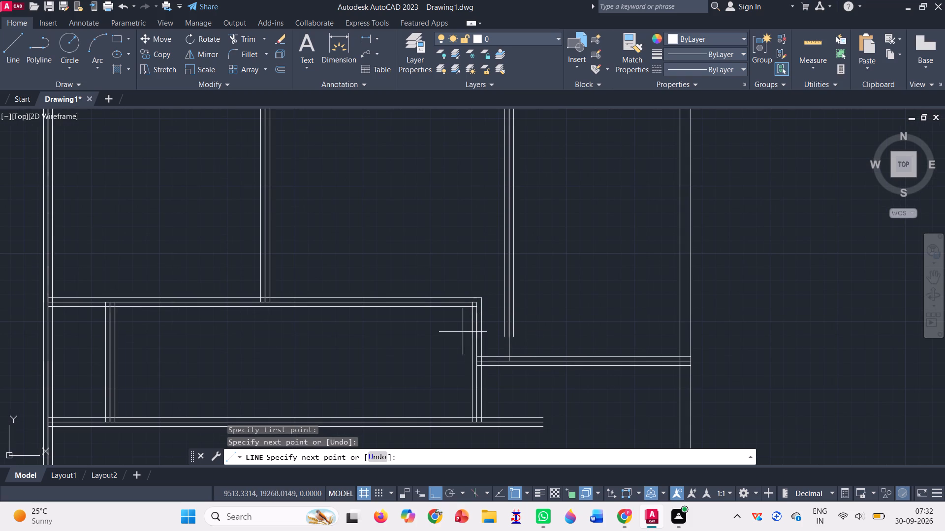
key(Escape)
Draw lines extending both side lines of the adjacent vertical wall south to the centre line of the horizontal wall below.
key(l)
key(Return)
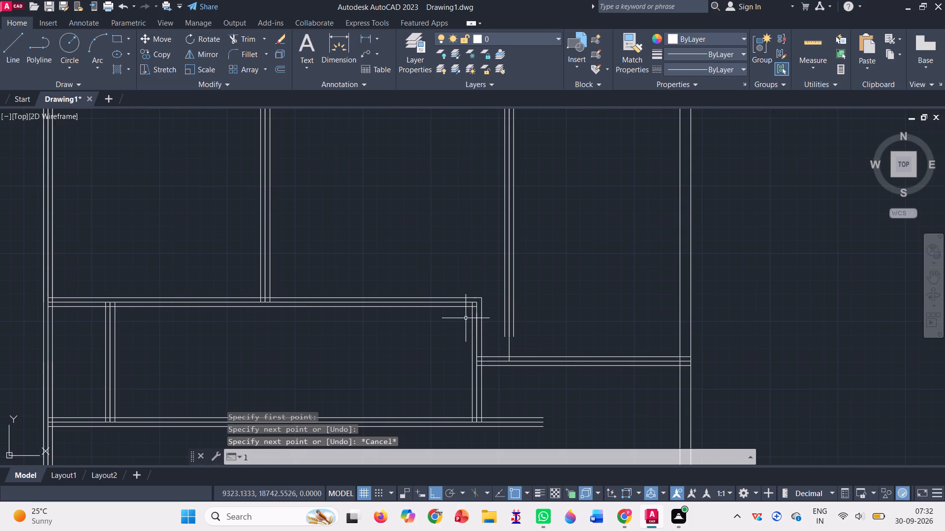
scroll(504, 334, up, 2)
click(504, 343)
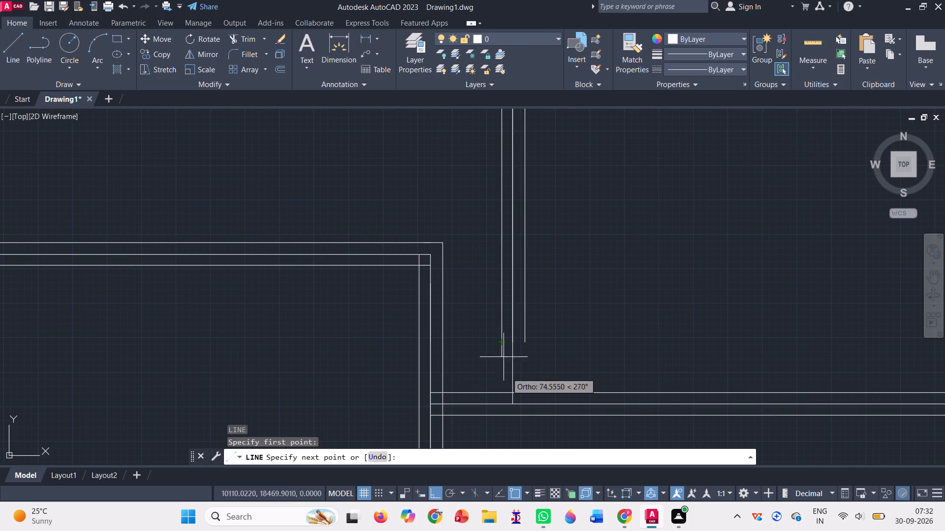
click(504, 402)
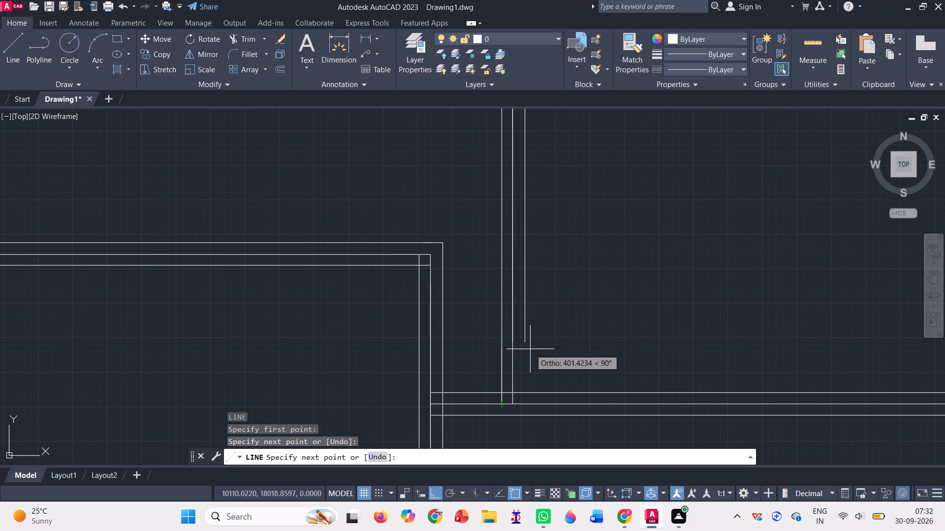
key(space)
text(l)
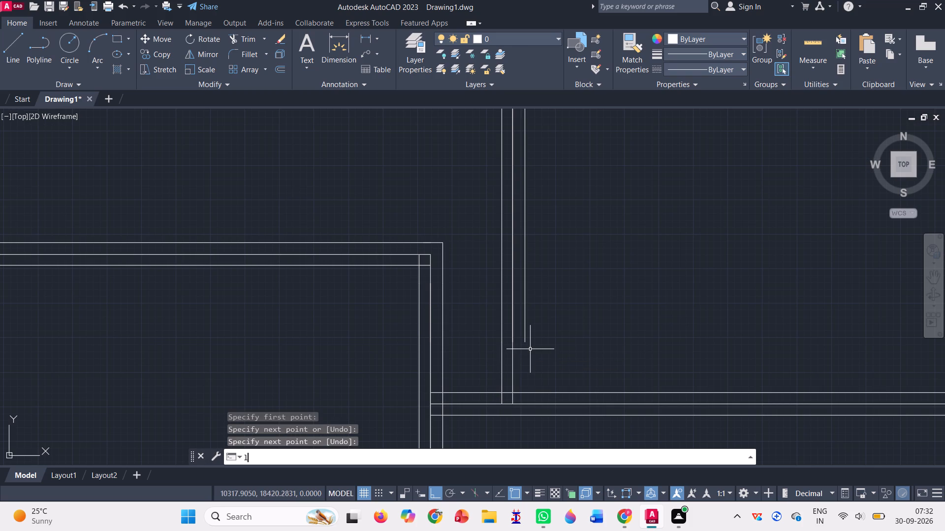
key(Return)
click(522, 342)
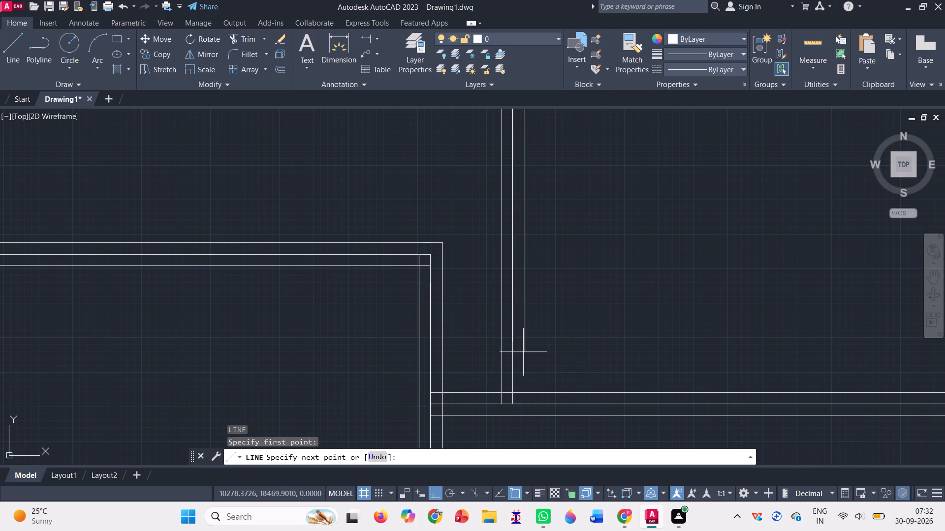
click(527, 405)
scroll(528, 323, down, 4)
key(Return)
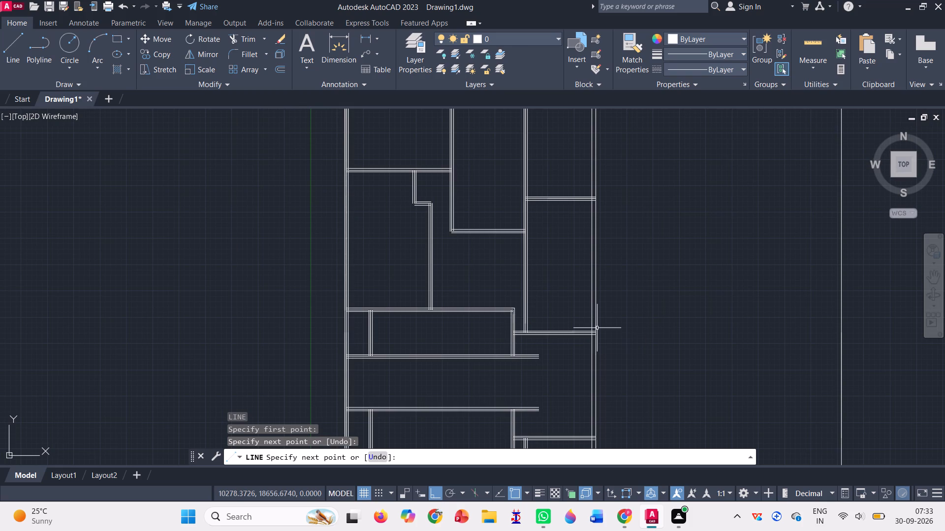
Close the outer south-east corner of the mirrored long room south of the corridor with lines running east, then north, between outer wall lines.
scroll(501, 328, down, 1)
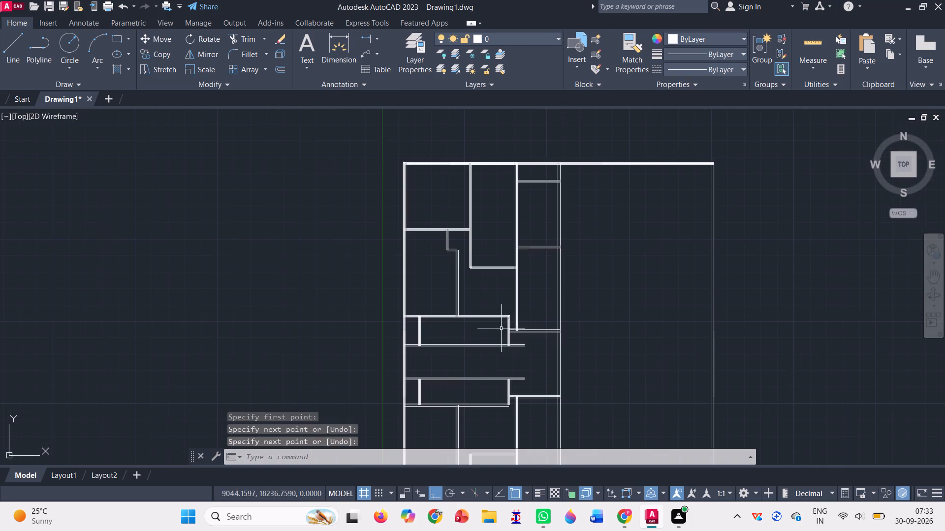
scroll(468, 395, up, 2)
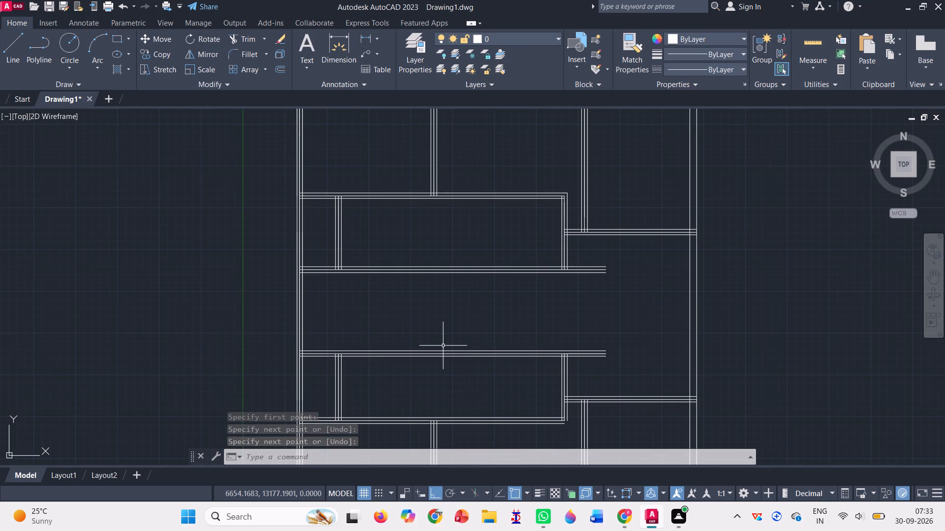
scroll(427, 297, down, 1)
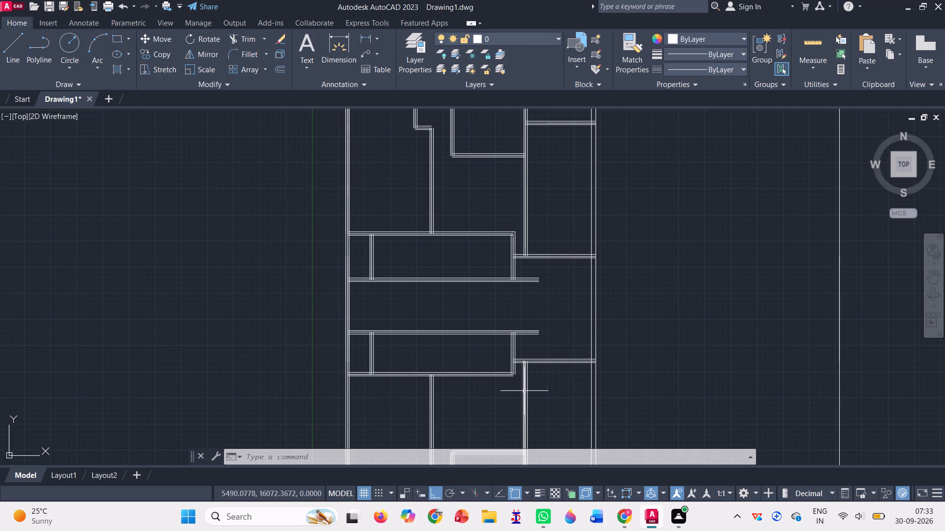
scroll(515, 382, up, 4)
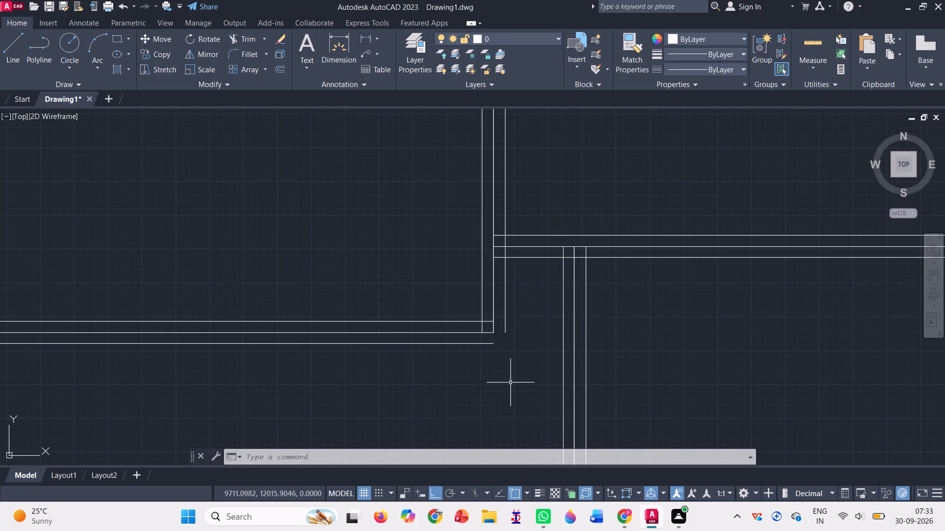
scroll(506, 379, up, 1)
key(l)
key(Return)
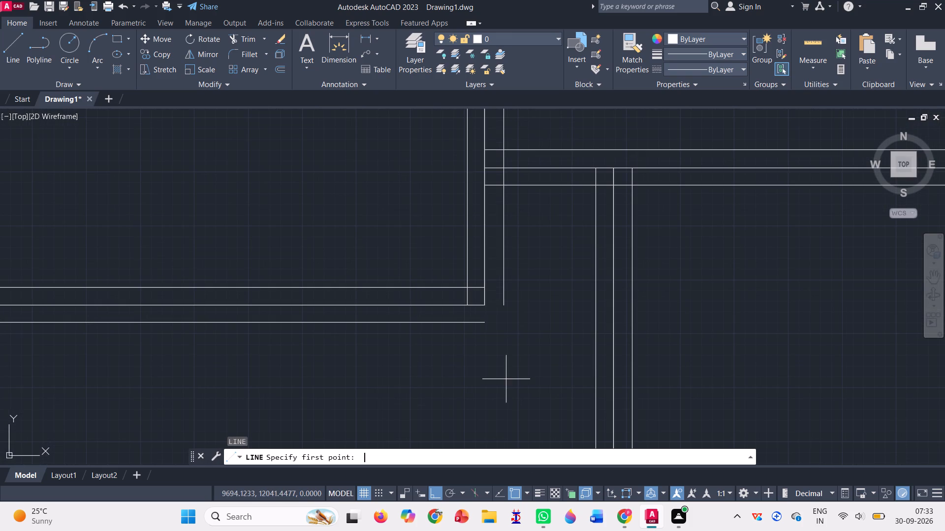
click(484, 323)
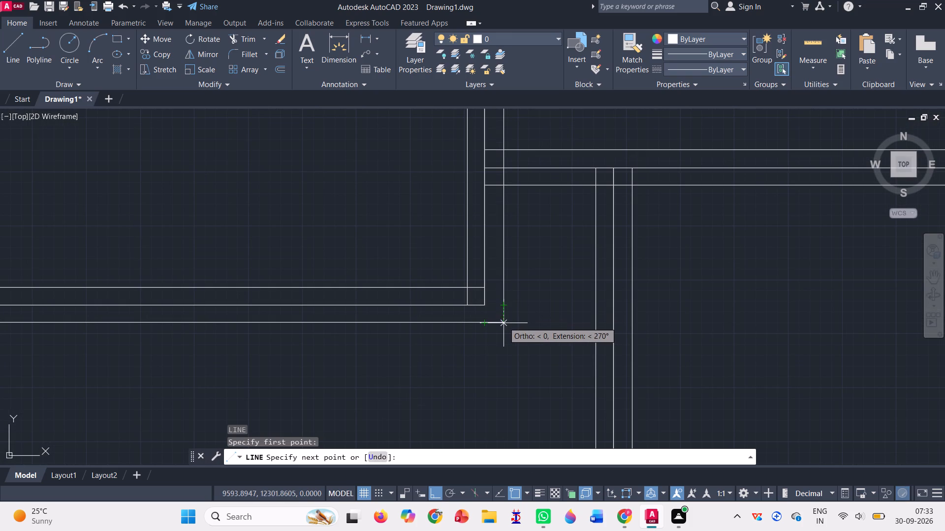
click(503, 323)
click(504, 310)
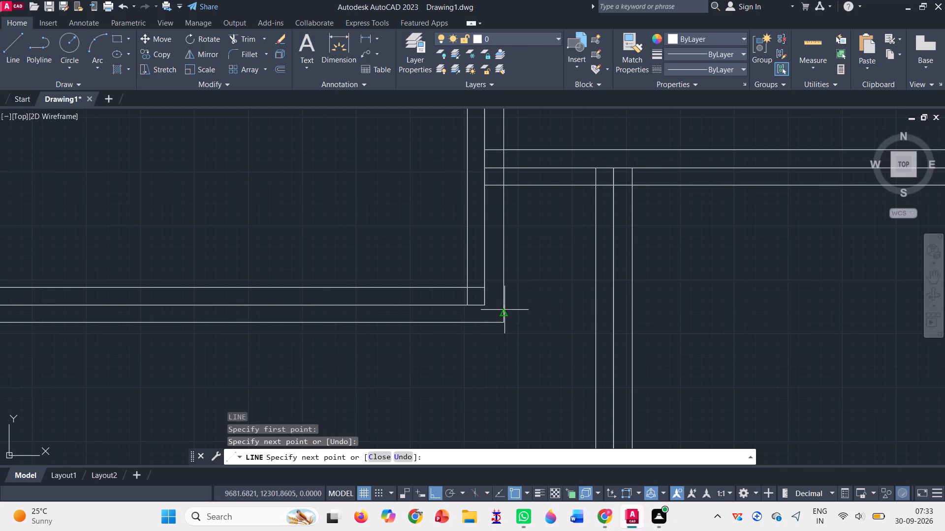
scroll(482, 290, down, 4)
scroll(525, 241, down, 2)
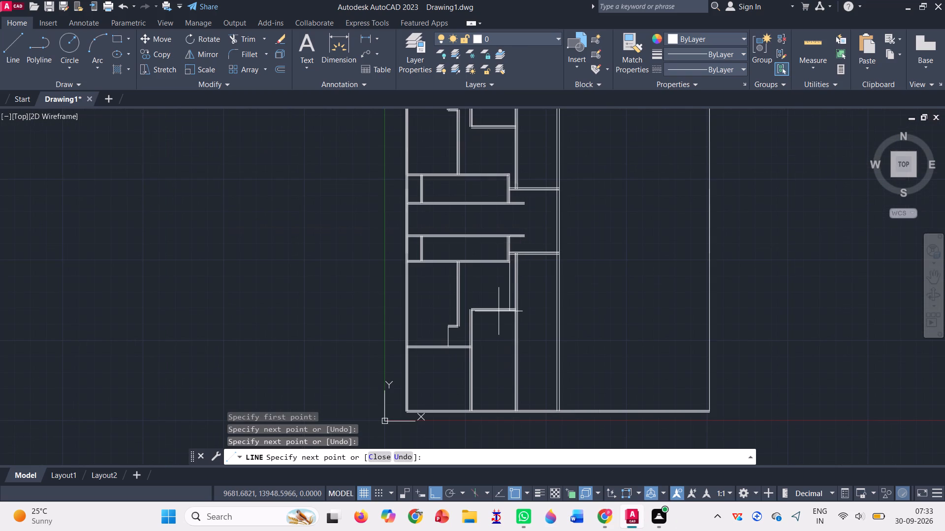
scroll(451, 350, up, 4)
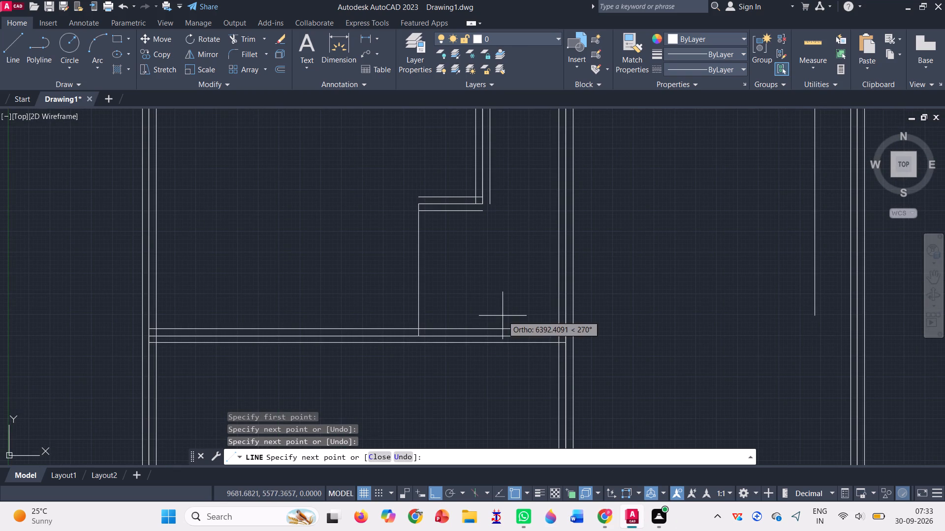
key(Return)
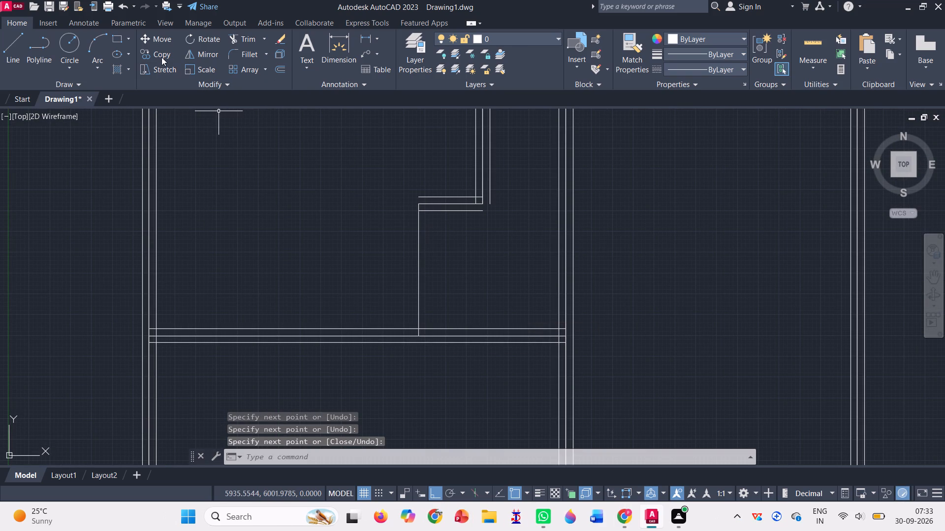
Copy the short vertical line of the southern jog about 94 mm east and about 80 mm west of the original.
click(157, 55)
click(420, 263)
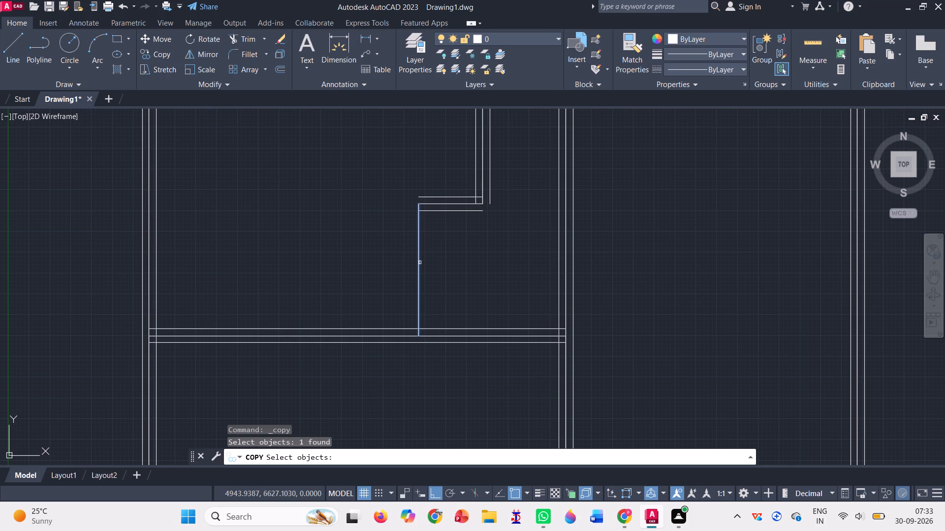
key(Return)
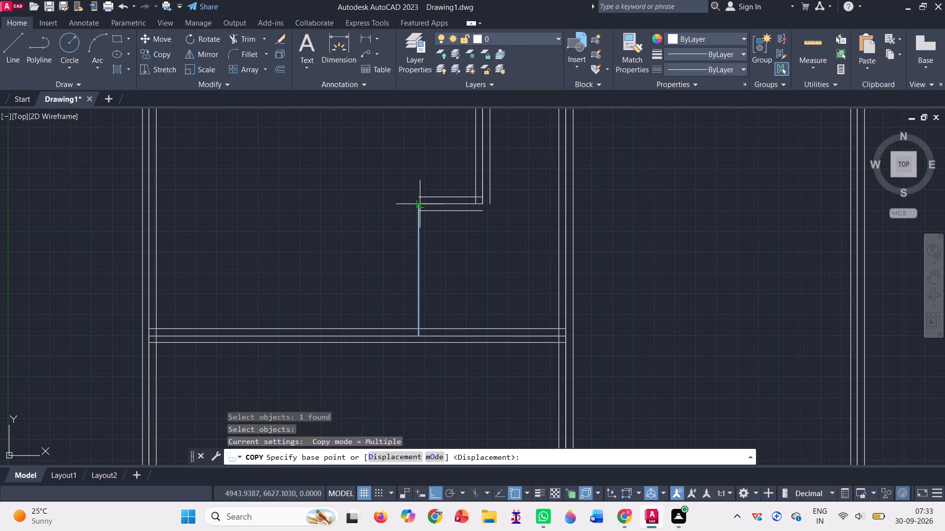
click(420, 205)
scroll(425, 205, up, 1)
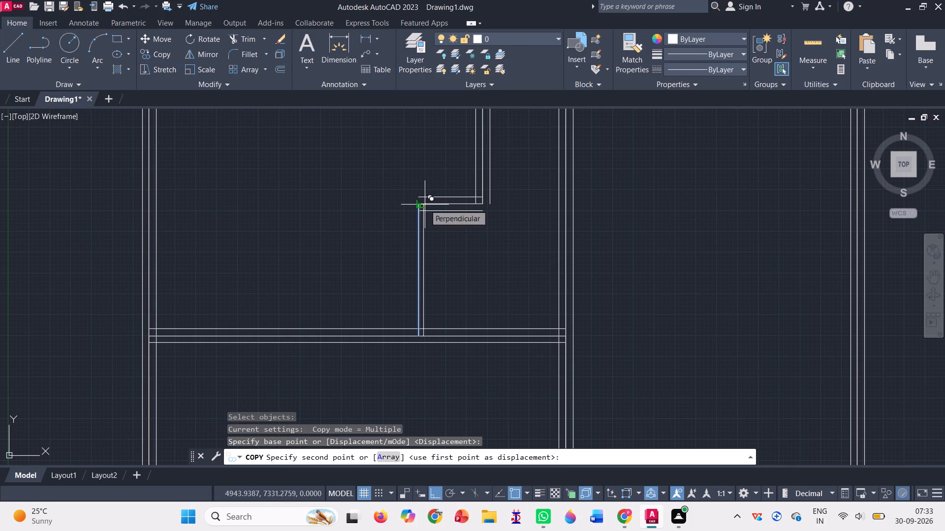
scroll(425, 205, up, 2)
click(425, 205)
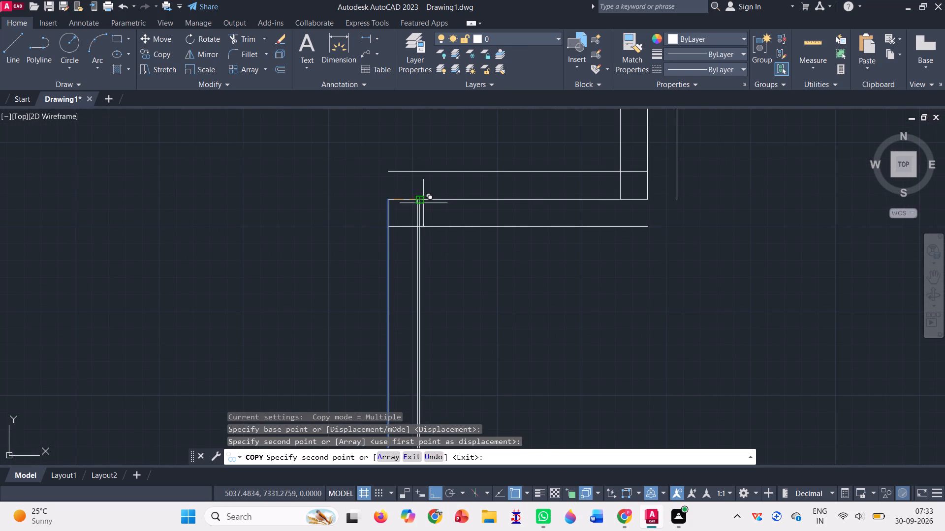
click(367, 202)
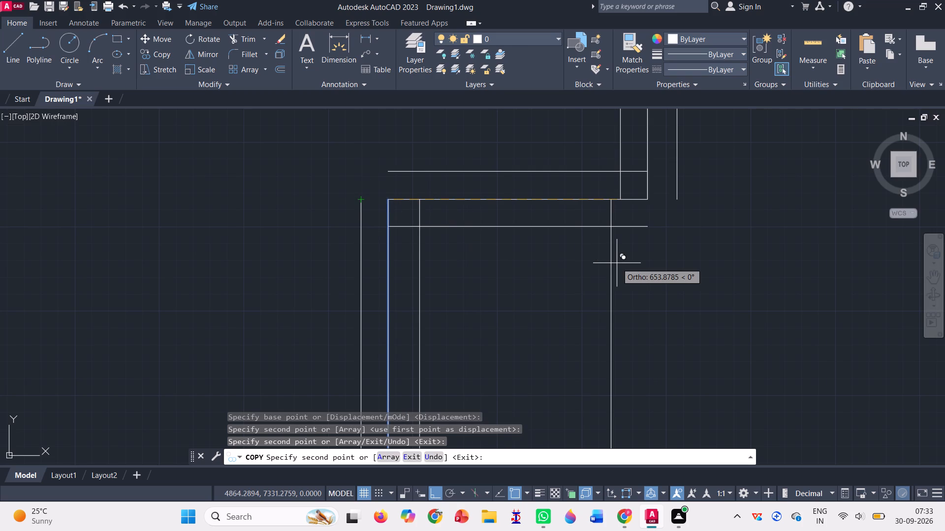
key(Return)
Close the southern jog's outer north-west corner with lines running north from its west line, then east to the upper horizontal line.
click(10, 49)
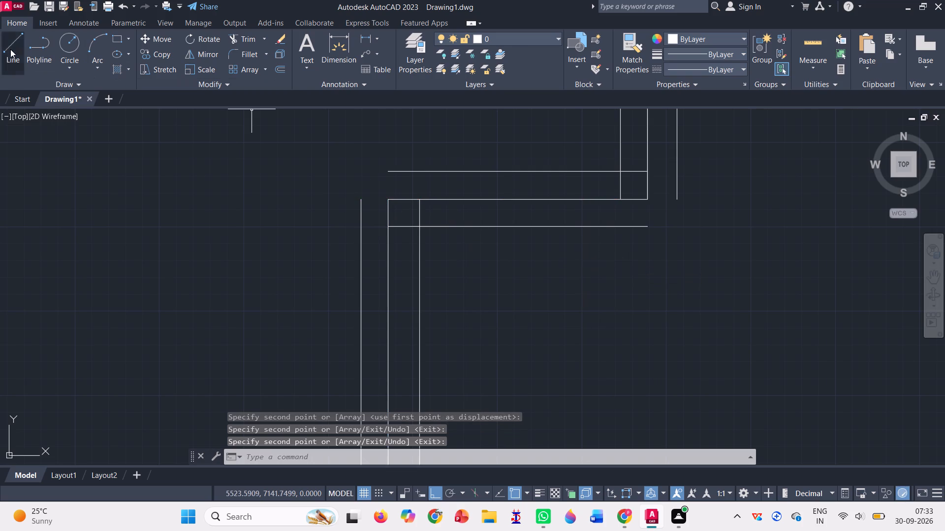
click(359, 198)
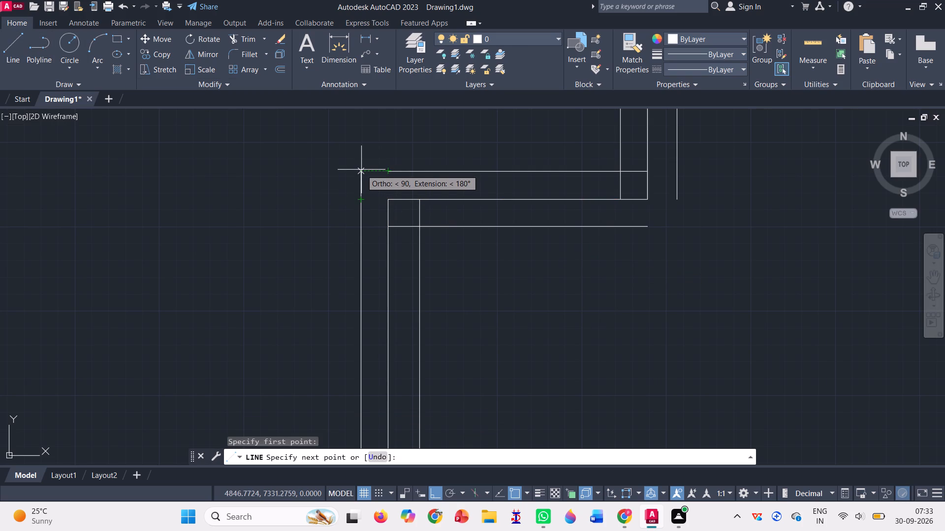
click(361, 170)
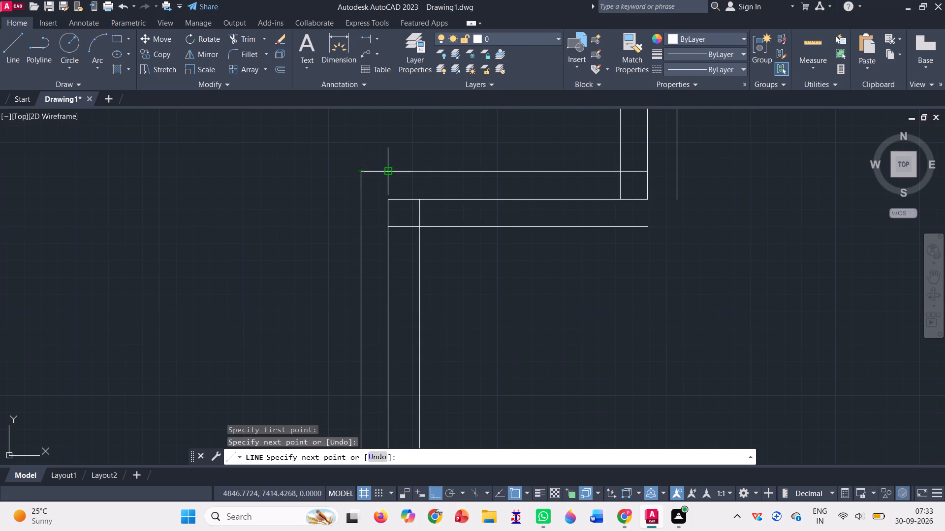
click(389, 171)
key(Return)
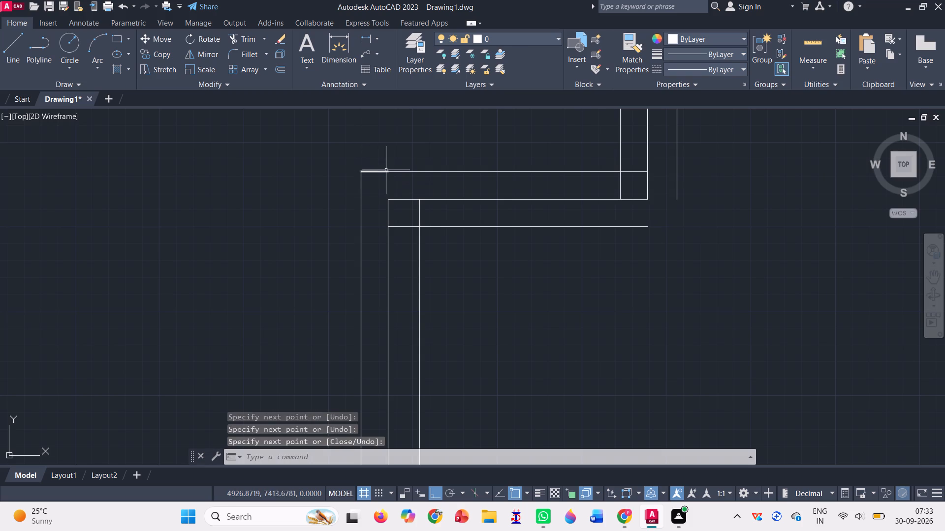
Close the southern jog's outer south-east corner with lines running east from its lower horizontal line, then north to the east vertical line.
click(14, 41)
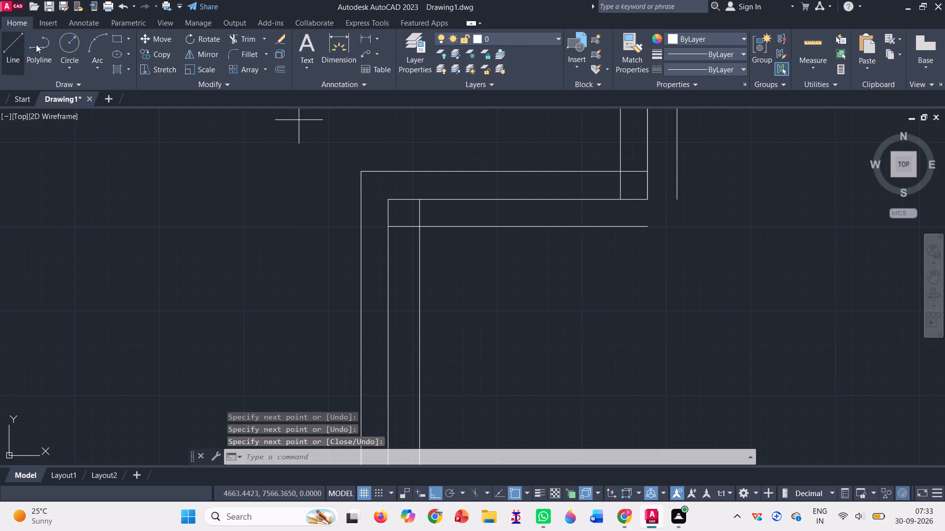
click(646, 228)
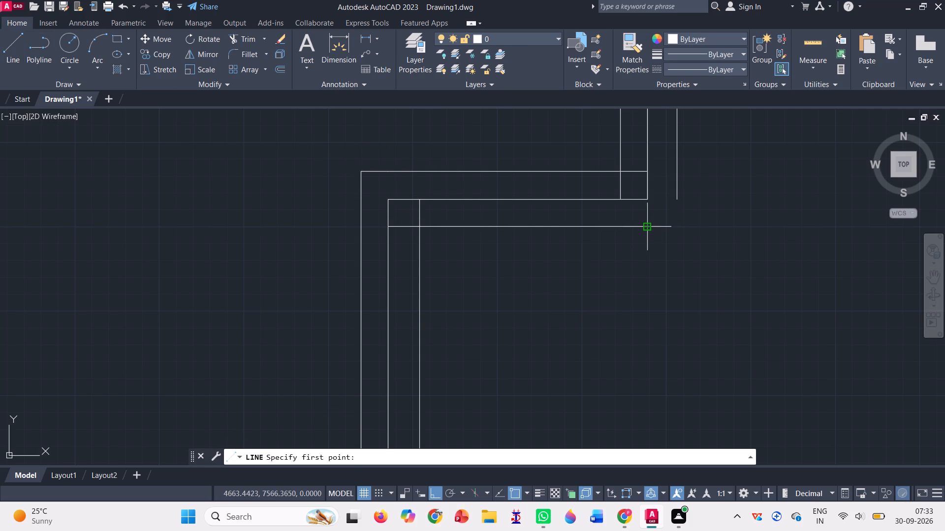
click(677, 226)
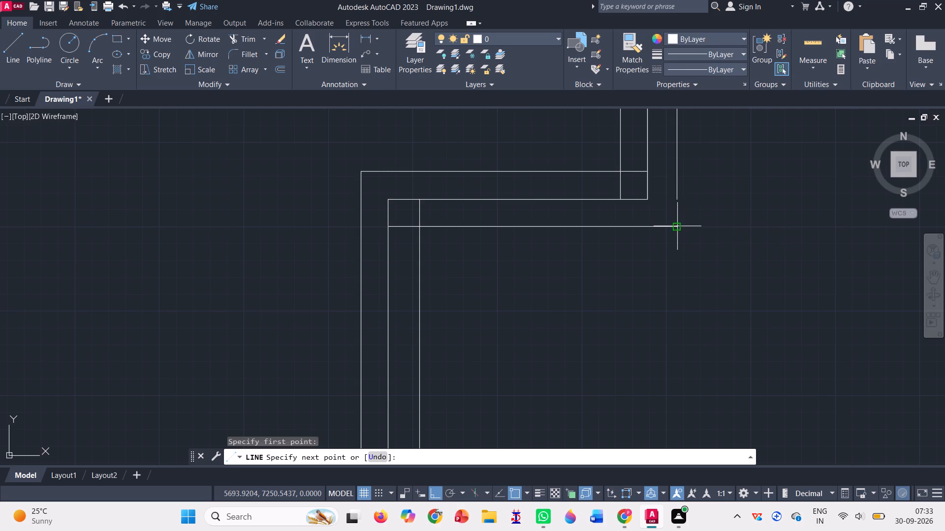
click(680, 195)
Close the outer north-west corner of the southern room east of the jog with lines running north, then east, between its outer wall lines.
scroll(592, 266, down, 4)
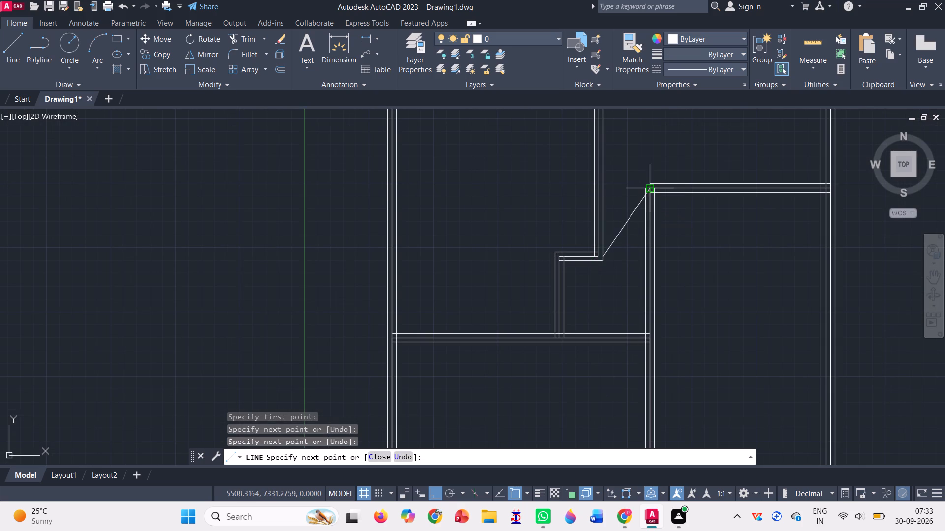
scroll(647, 188, up, 5)
click(600, 188)
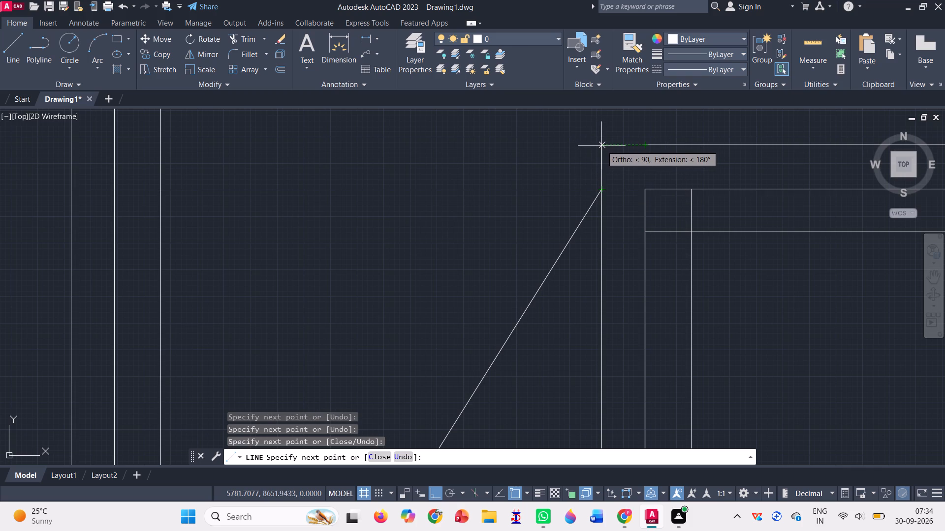
click(601, 146)
click(649, 143)
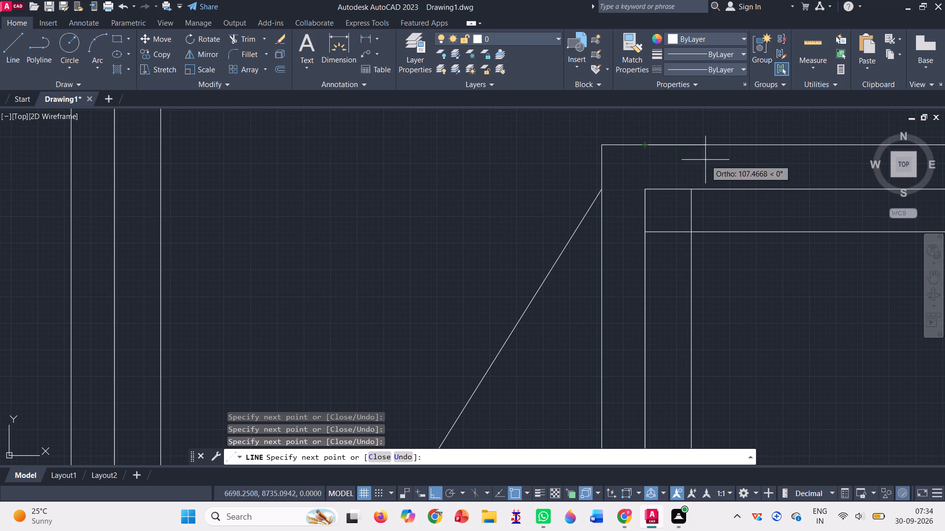
key(Return)
Erase the stray diagonal line joining the jog to the north-west corner of the neighbouring room.
scroll(606, 149, down, 2)
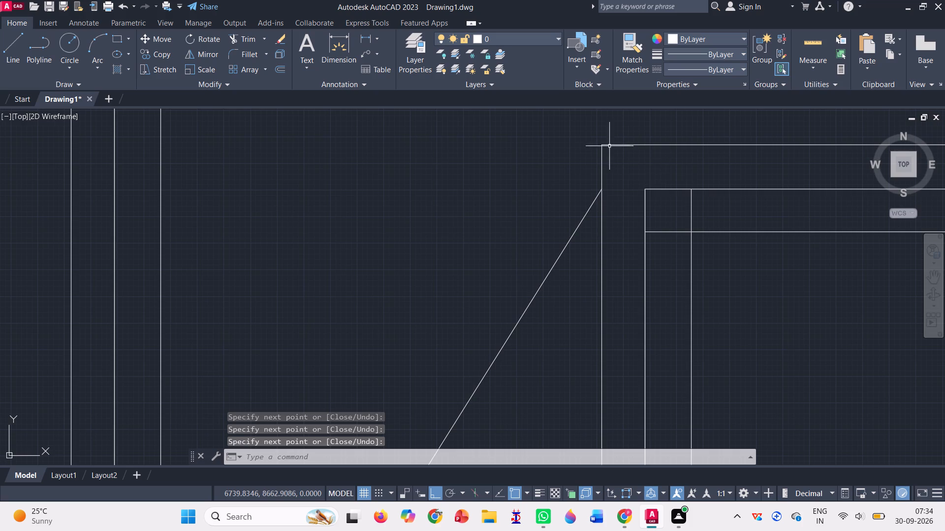
click(543, 264)
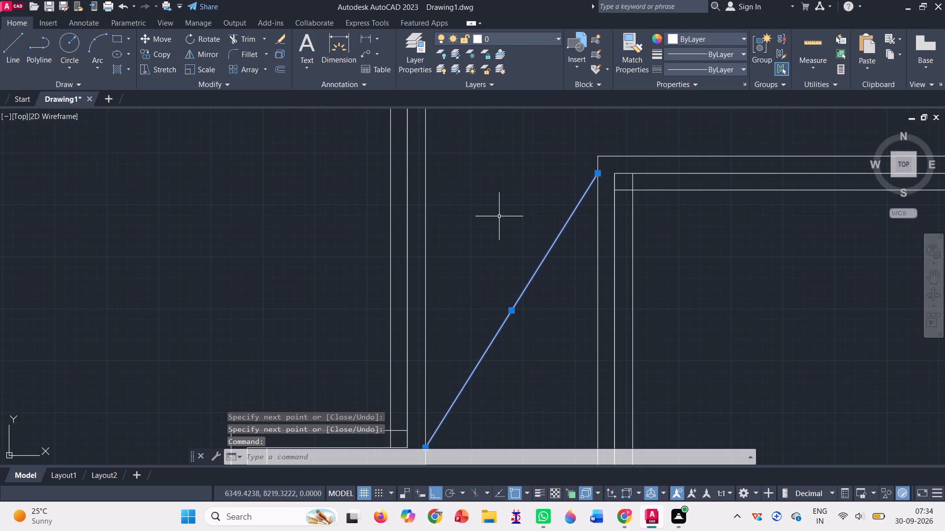
key(Delete)
Close the plan's outer south-west corner with a line about 81 mm south, then one about 81 mm east to the outer south line.
scroll(498, 218, down, 5)
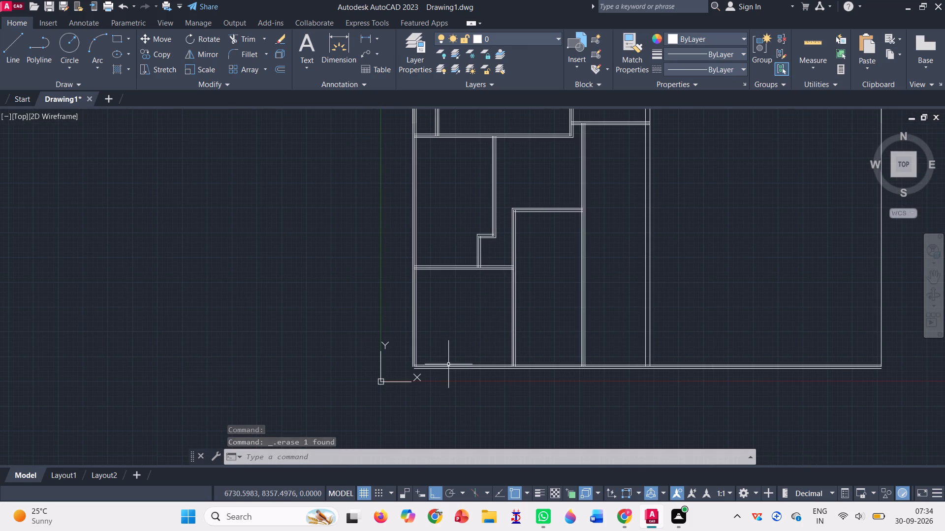
scroll(410, 367, up, 3)
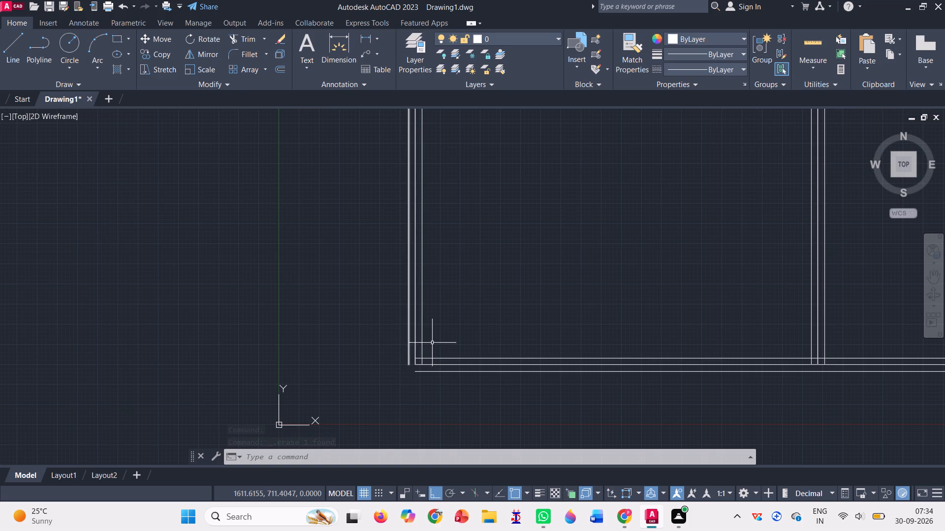
scroll(442, 366, up, 3)
click(18, 52)
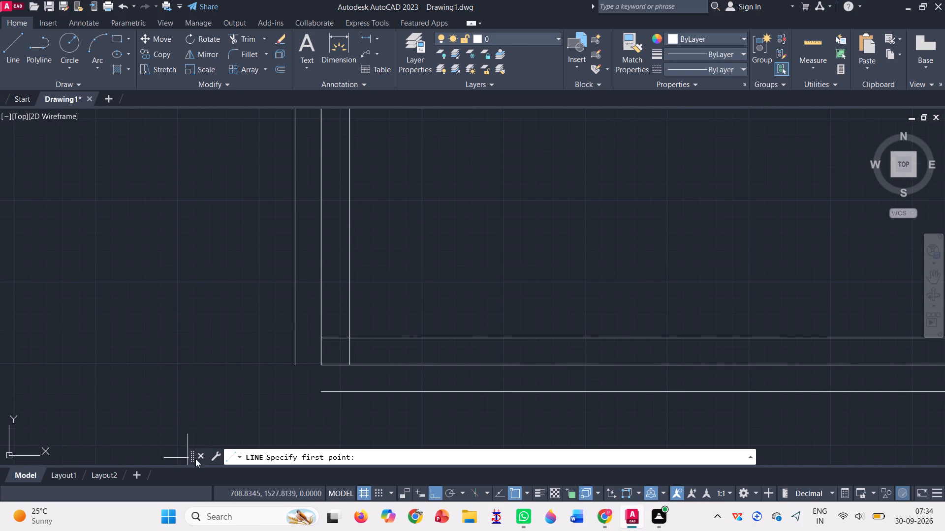
click(295, 365)
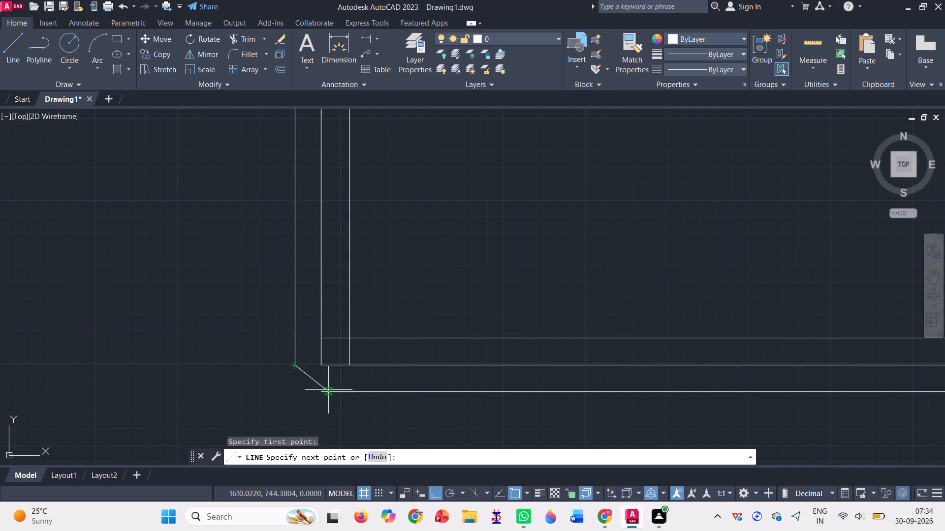
click(295, 391)
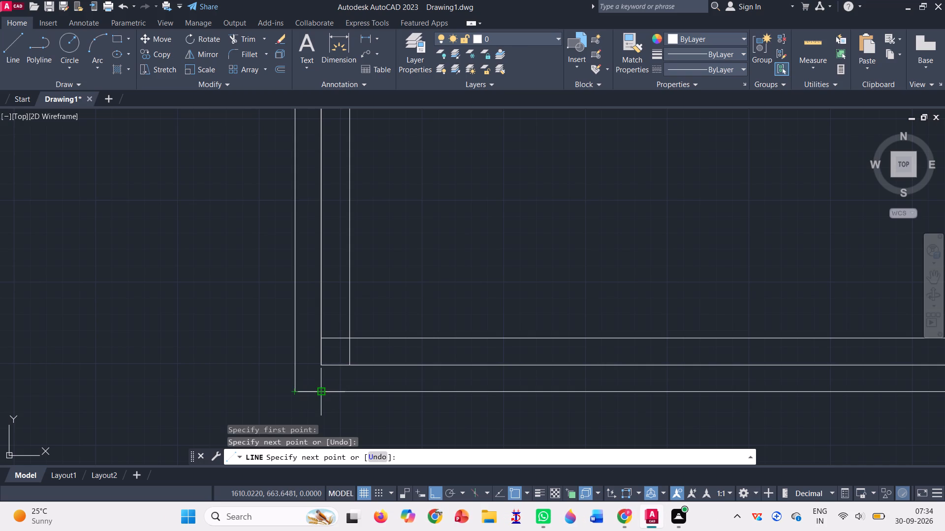
click(322, 392)
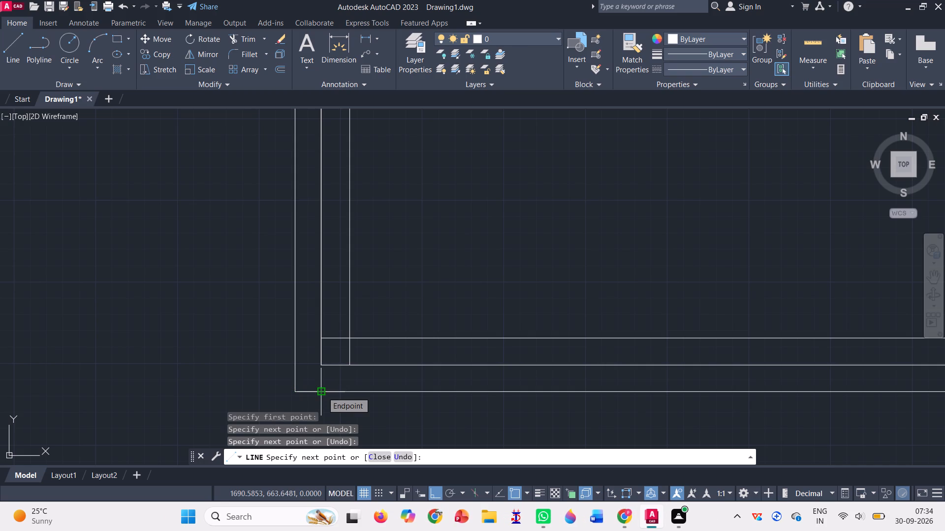
key(Return)
Trim the centre lines and overlapping inner line ends inside the plan's south-west wall corner.
scroll(322, 392, down, 2)
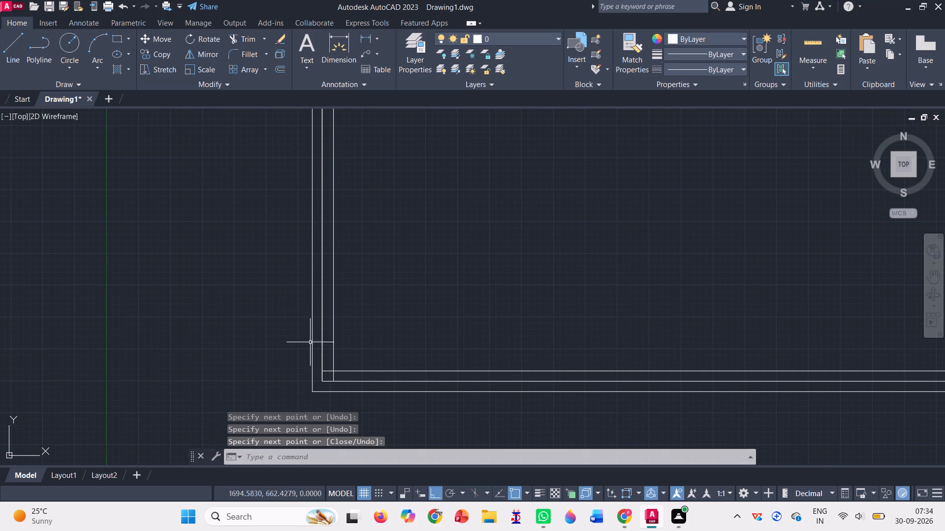
click(245, 39)
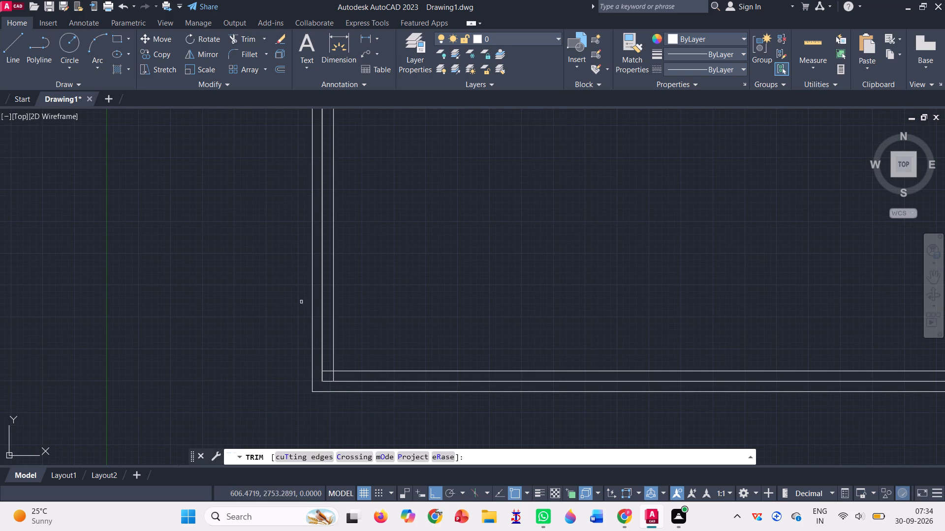
scroll(342, 378, up, 4)
drag(170, 335, 198, 305)
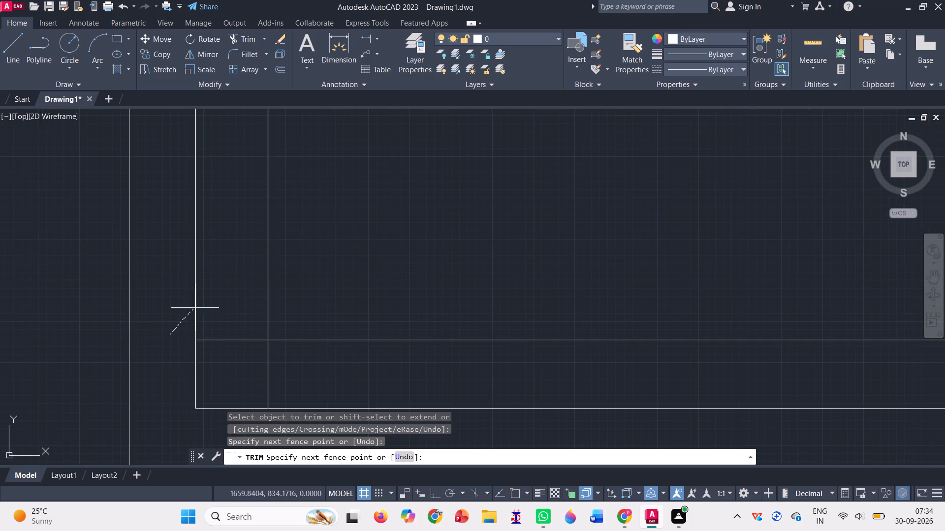
drag(198, 305, 238, 413)
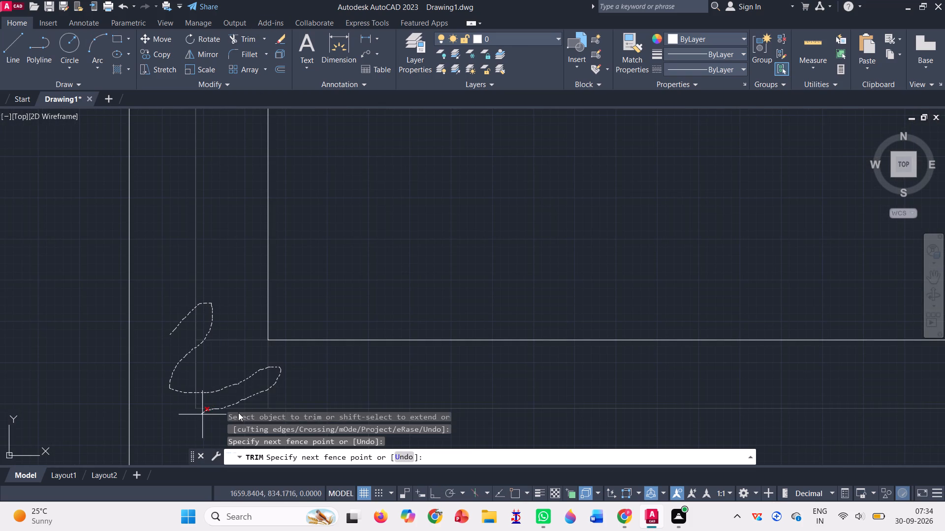
drag(238, 413, 298, 399)
Trim the lines crossing inside the junction of the westernmost interior vertical wall with the outer south wall.
scroll(238, 374, down, 5)
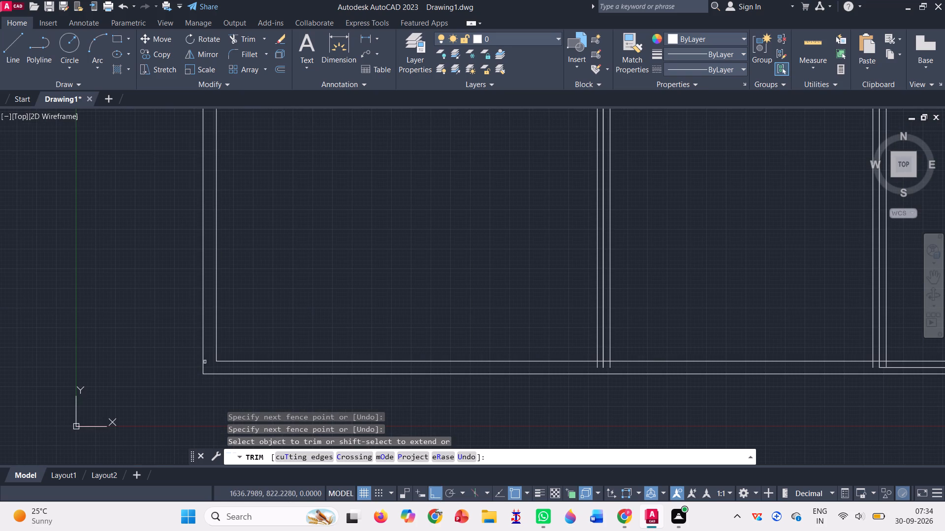
scroll(205, 362, down, 1)
scroll(445, 347, up, 4)
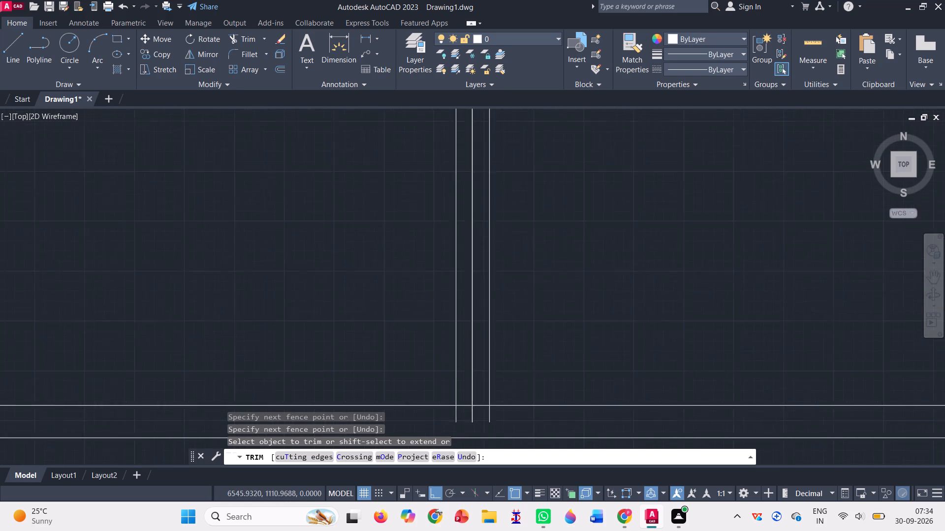
scroll(516, 363, down, 2)
scroll(504, 406, up, 5)
drag(392, 378, 586, 355)
Trim the centre lines and line ends inside the junction of the second interior vertical wall with the outer south wall.
scroll(518, 348, down, 3)
scroll(351, 321, down, 2)
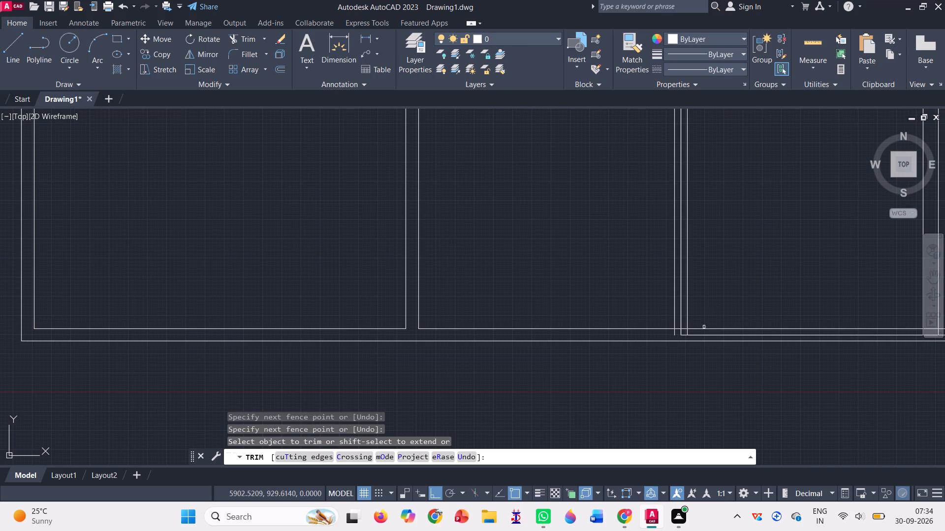
scroll(698, 334, up, 3)
scroll(645, 337, up, 1)
drag(535, 329, 544, 324)
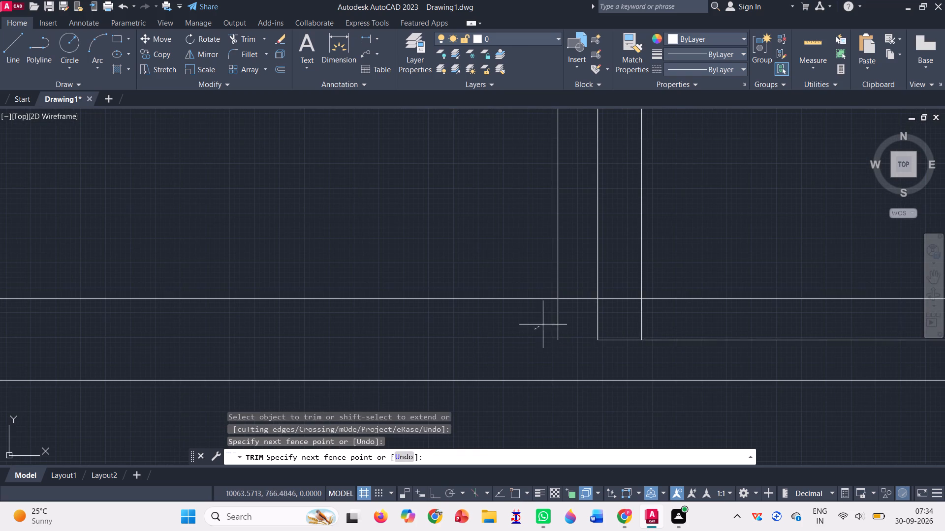
drag(544, 324, 665, 316)
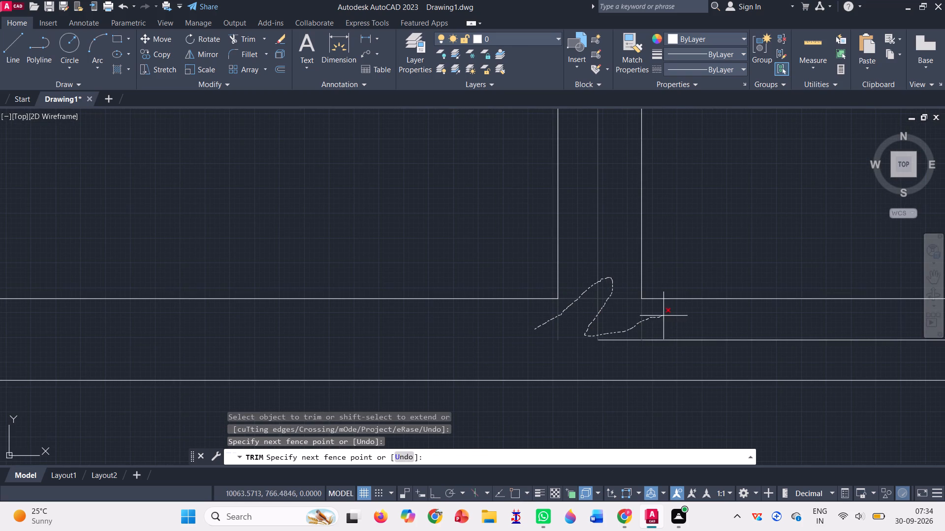
drag(665, 316, 606, 347)
Trim the lines crossing inside the junction of the third interior vertical wall with the outer south wall.
scroll(590, 353, down, 3)
scroll(436, 315, down, 3)
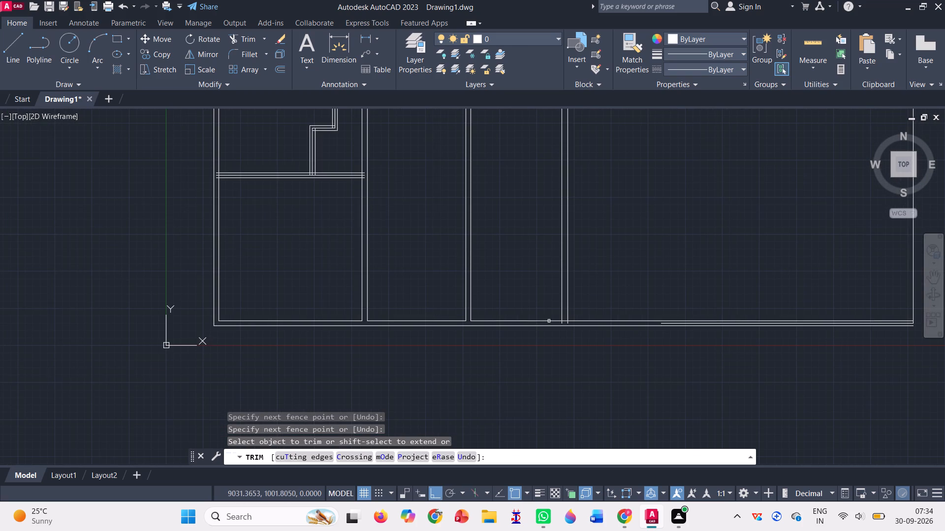
scroll(573, 324, up, 6)
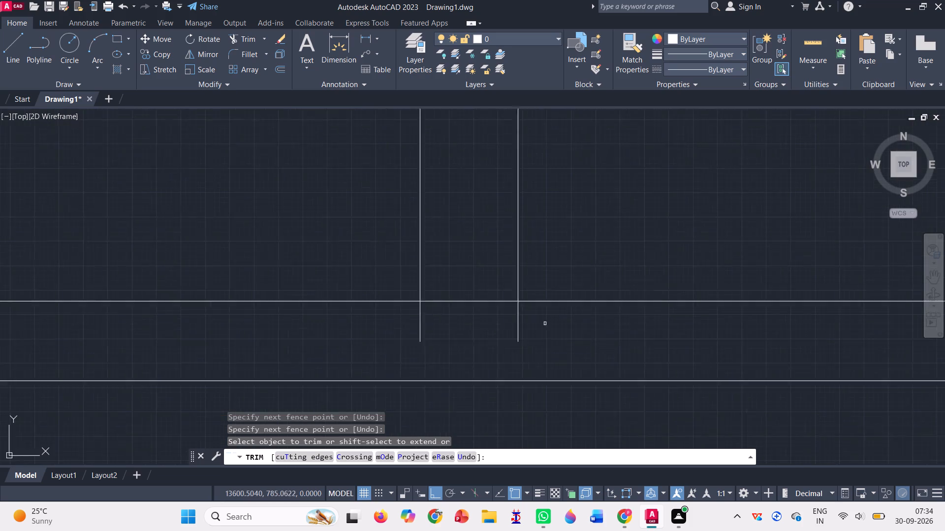
scroll(545, 324, up, 1)
drag(322, 321, 558, 329)
Trim the lines crossing inside the east end of the northernmost cross wall, where it meets the third interior vertical wall.
scroll(433, 336, down, 7)
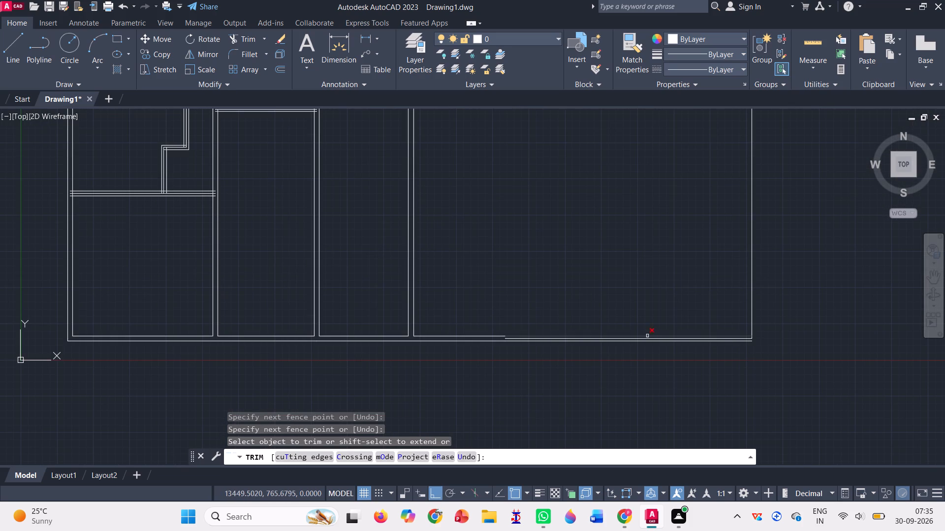
scroll(535, 326, down, 4)
scroll(518, 189, up, 4)
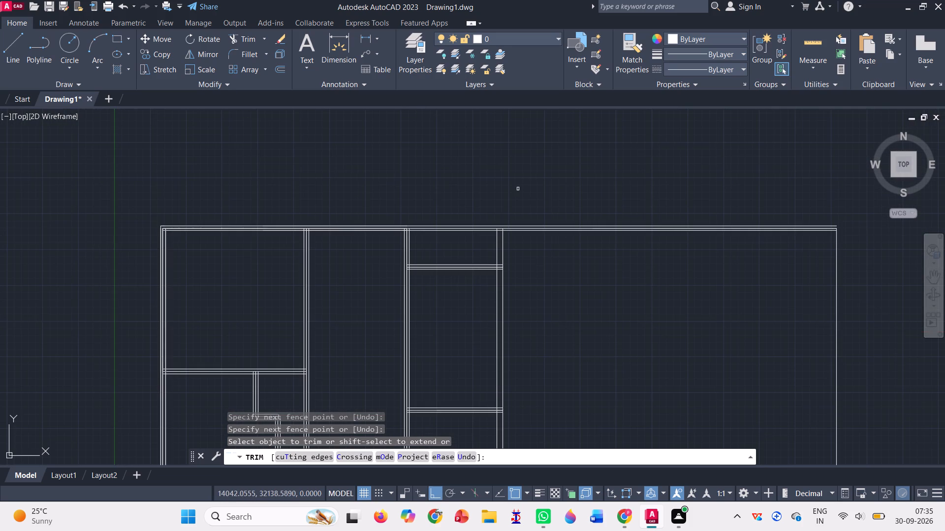
scroll(482, 247, up, 1)
scroll(505, 289, up, 2)
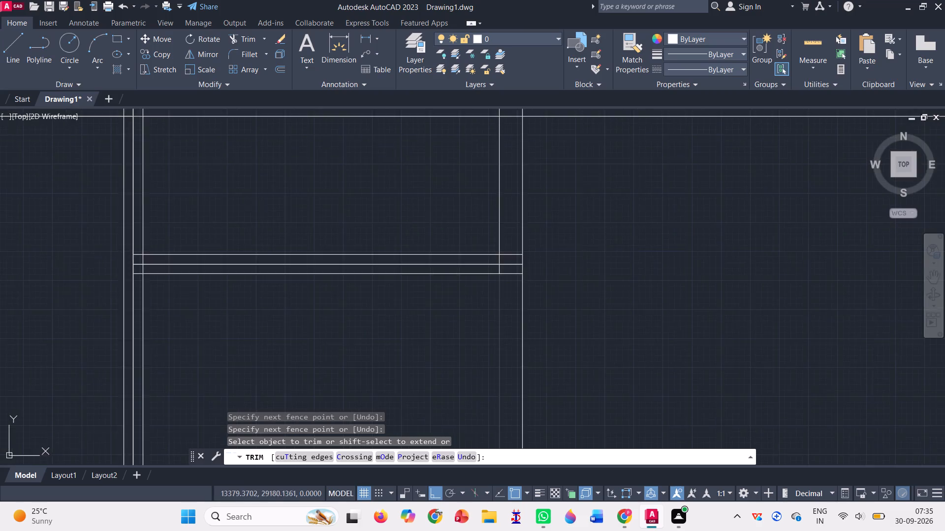
scroll(503, 292, up, 2)
drag(526, 187, 519, 194)
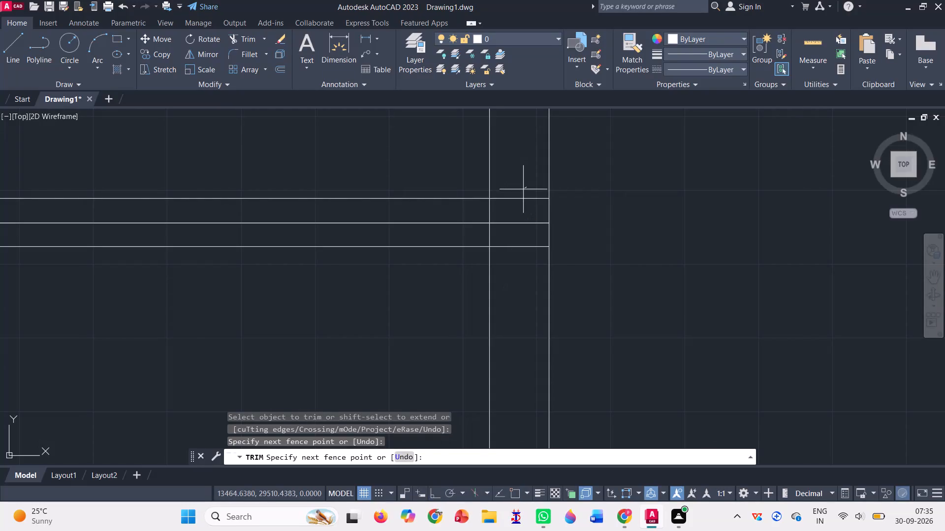
drag(519, 194, 523, 214)
Trim the centre lines and line ends inside the west end of that cross wall, where it meets the second interior vertical wall.
scroll(520, 218, down, 3)
scroll(285, 219, up, 1)
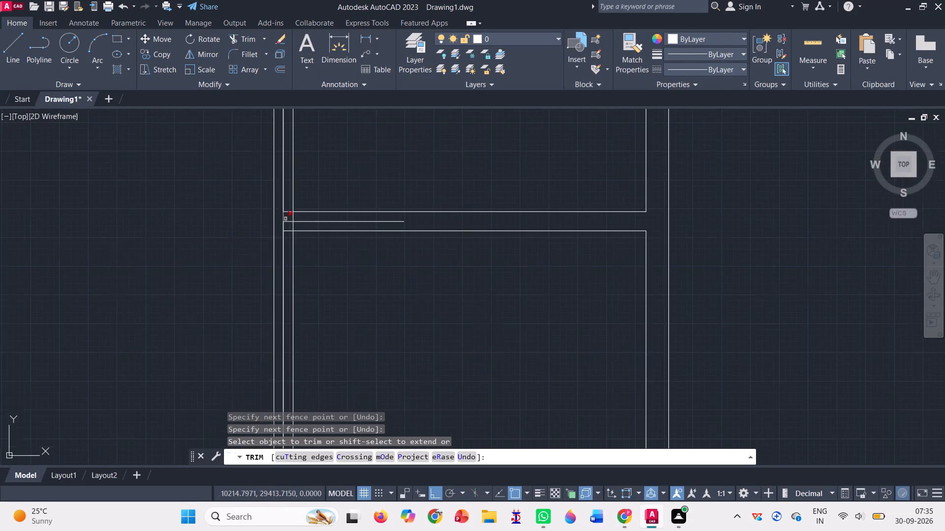
scroll(285, 219, up, 4)
drag(232, 172, 273, 201)
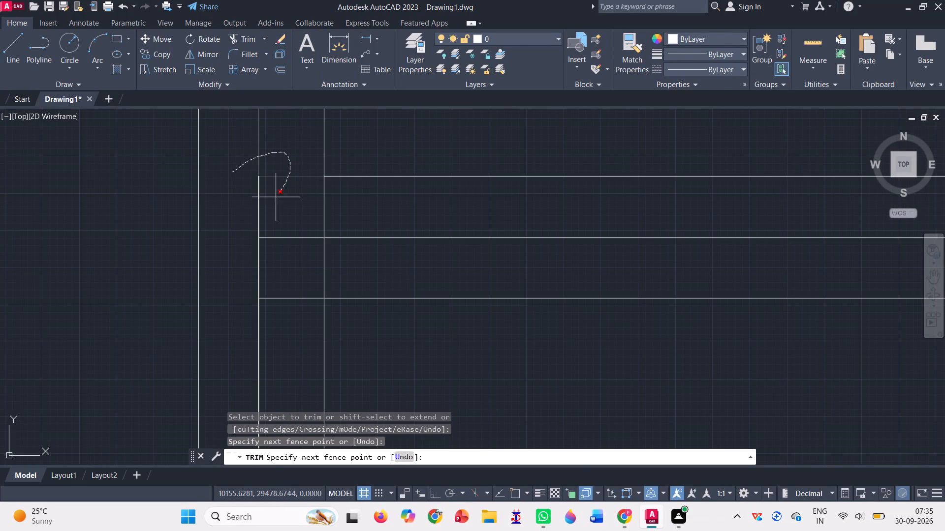
drag(273, 201, 304, 229)
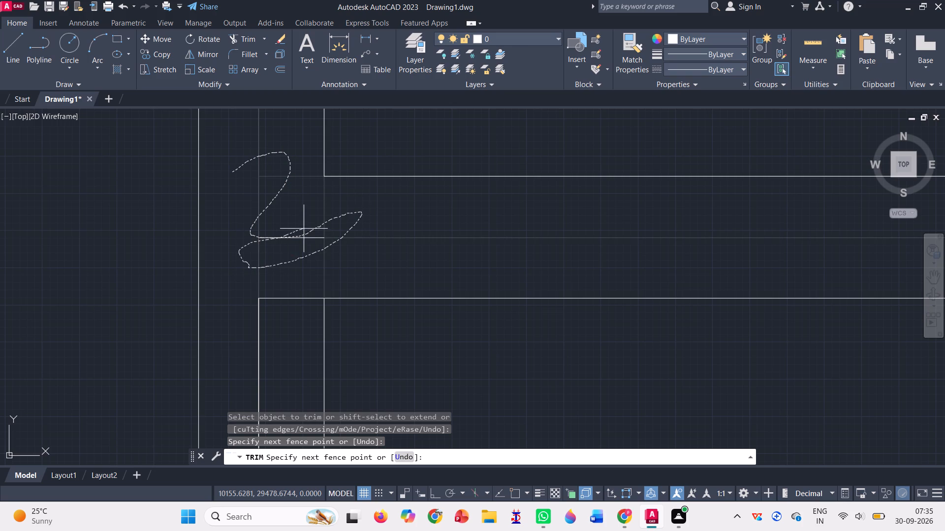
drag(304, 229, 259, 287)
Trim the centre line and line ends inside the junction of the second interior vertical wall with the outer north wall.
scroll(262, 289, down, 5)
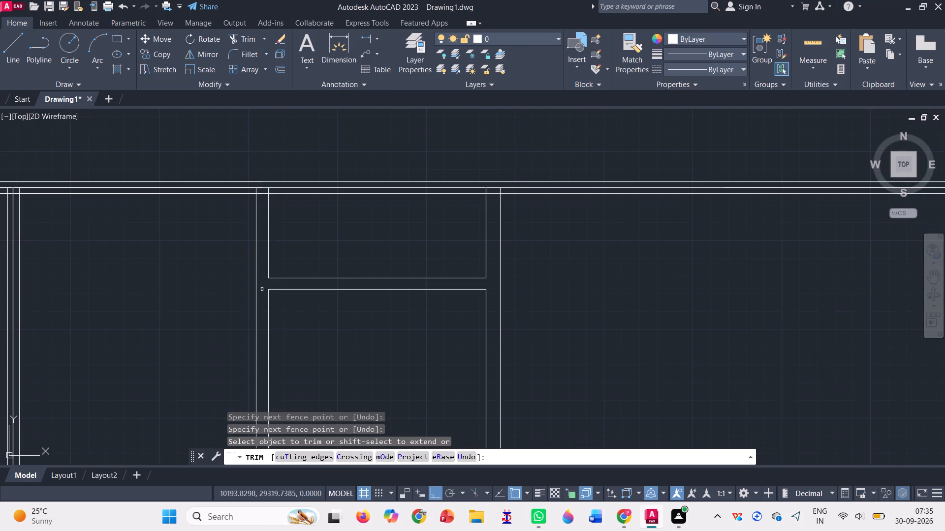
scroll(261, 195, up, 5)
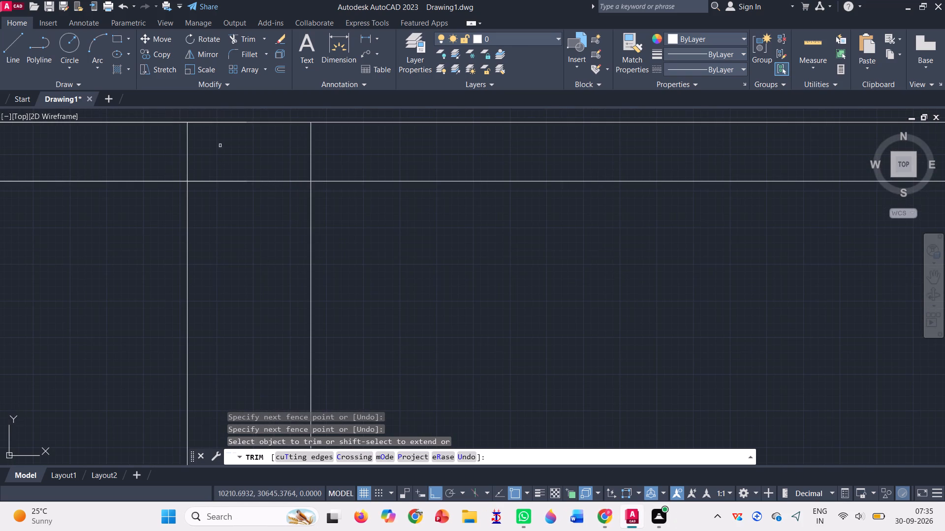
drag(173, 116, 273, 126)
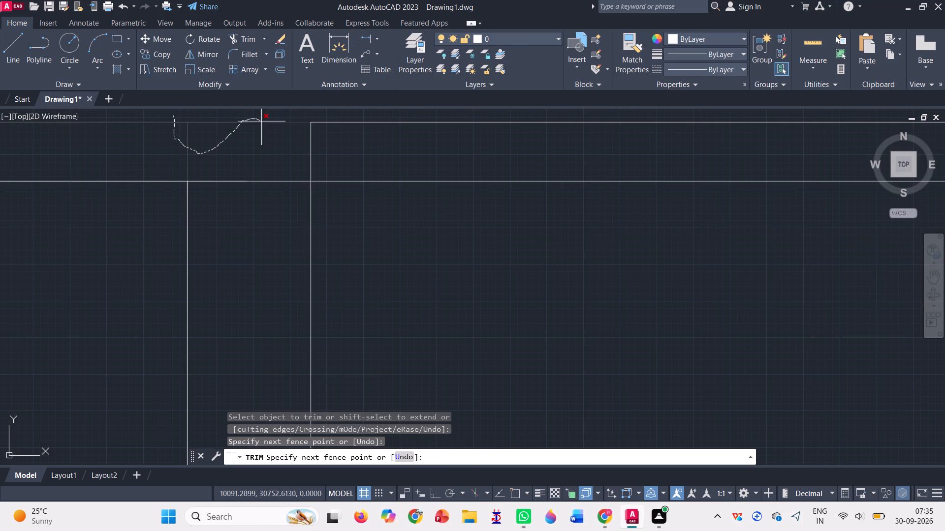
drag(273, 126, 264, 201)
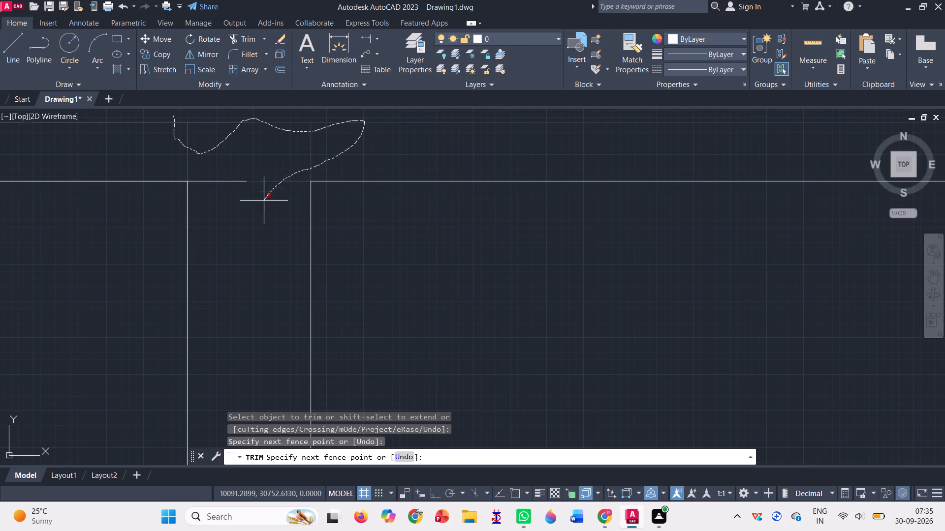
drag(240, 203, 224, 154)
Trim the lines crossing inside the junction of the first interior vertical wall with the outer north wall.
scroll(395, 232, down, 2)
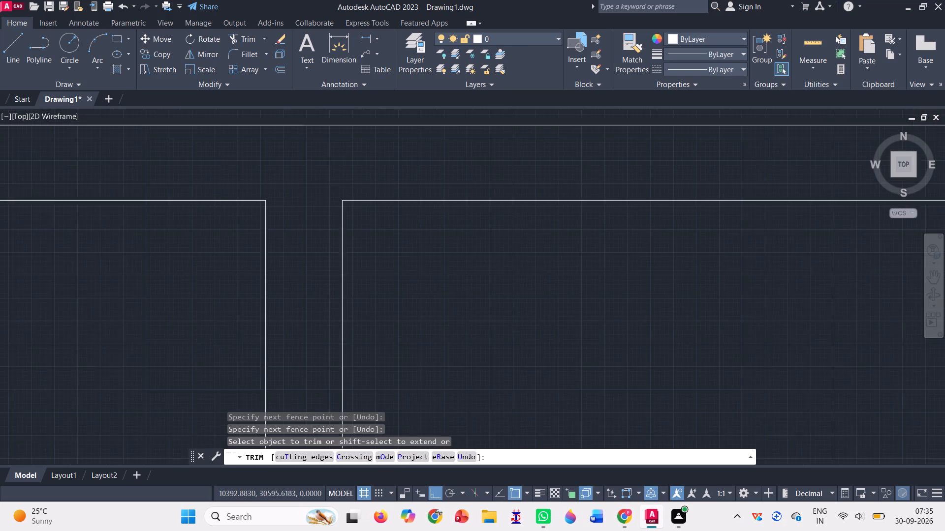
scroll(546, 251, down, 3)
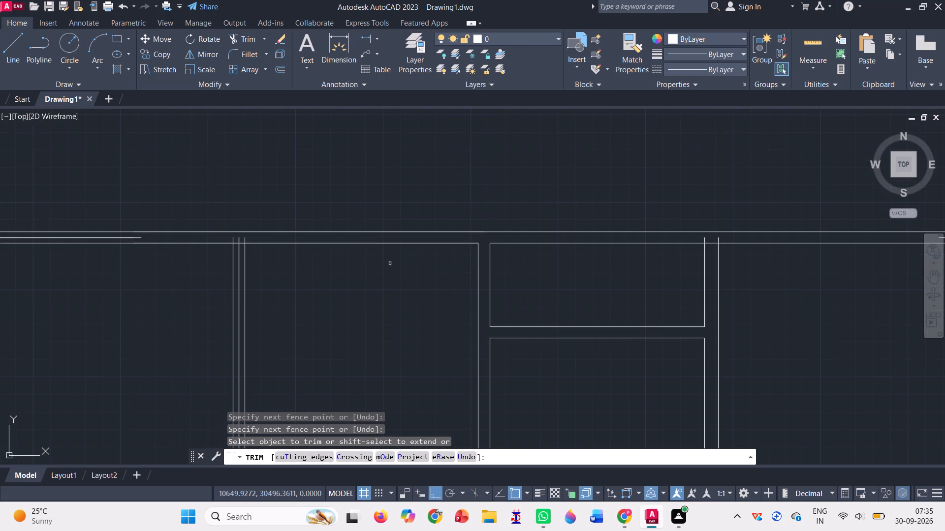
scroll(229, 236, up, 5)
drag(231, 256, 275, 274)
Trim the centre lines and inner line ends at the northwest corner of the outer walls.
scroll(415, 263, down, 5)
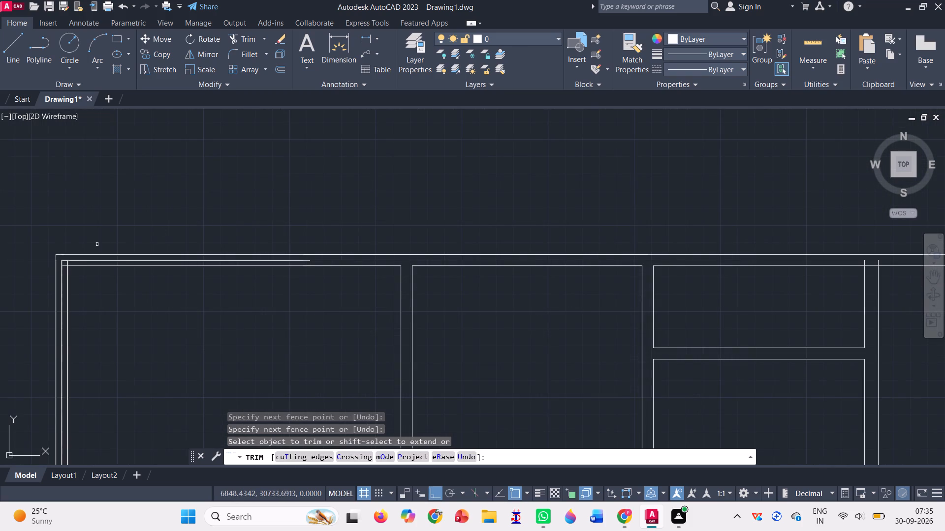
scroll(65, 268, up, 5)
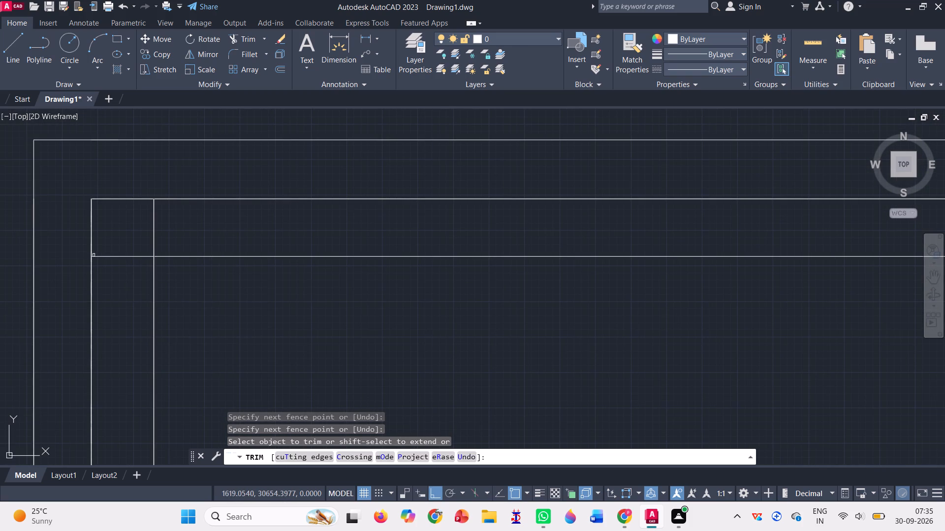
drag(64, 260, 85, 203)
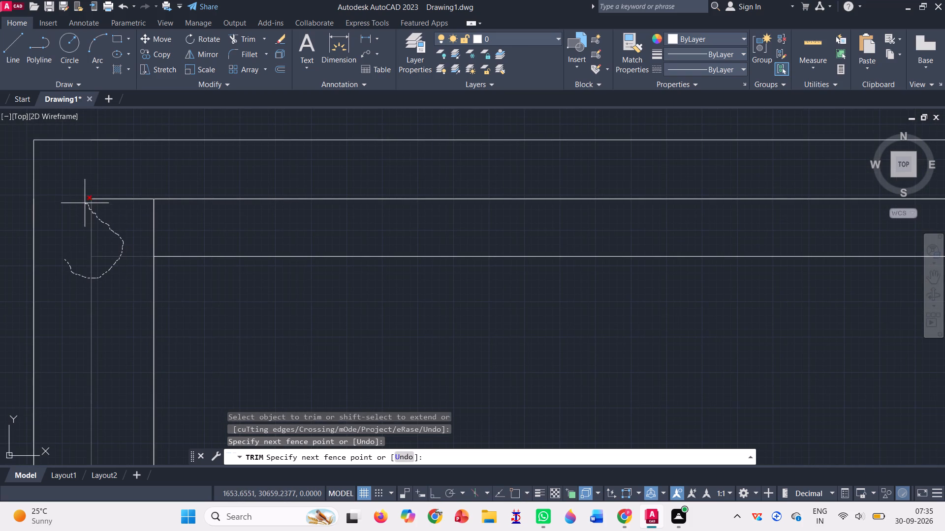
drag(85, 203, 210, 187)
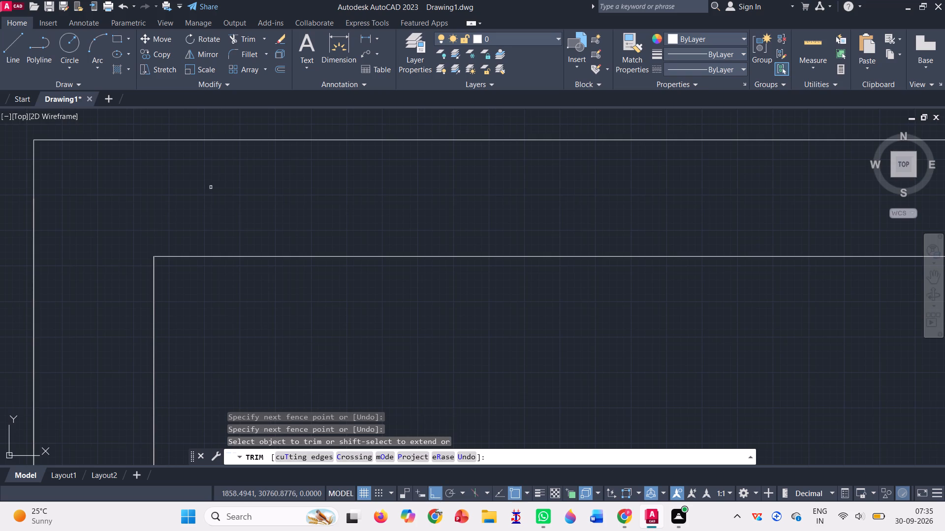
Trim the centre line and line ends where the northwest room's south wall meets the outer west wall.
scroll(211, 187, down, 5)
scroll(310, 153, down, 2)
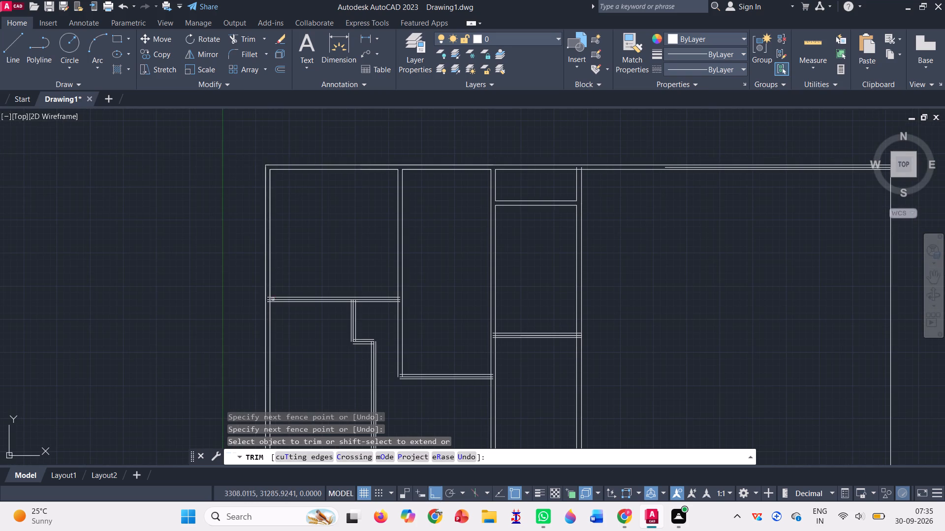
scroll(270, 307, up, 4)
scroll(245, 257, up, 5)
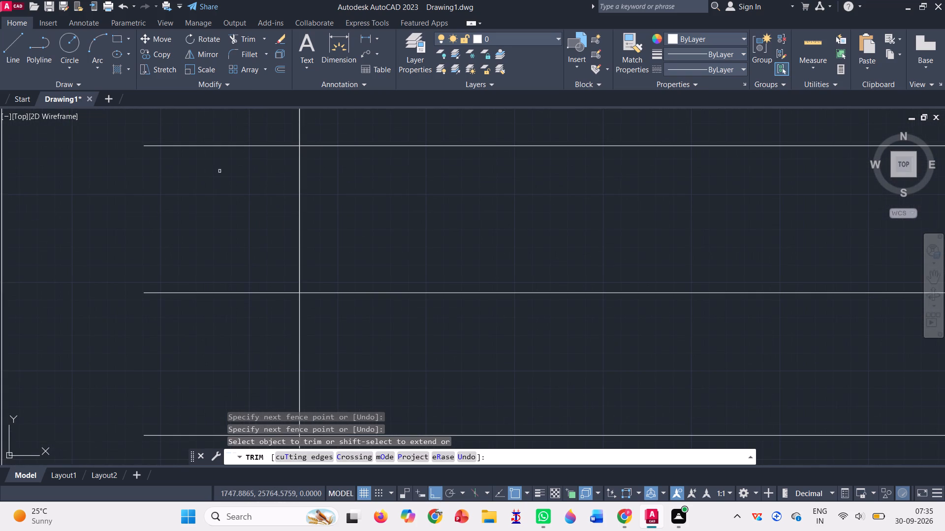
drag(219, 119, 239, 287)
drag(240, 285, 203, 349)
click(168, 442)
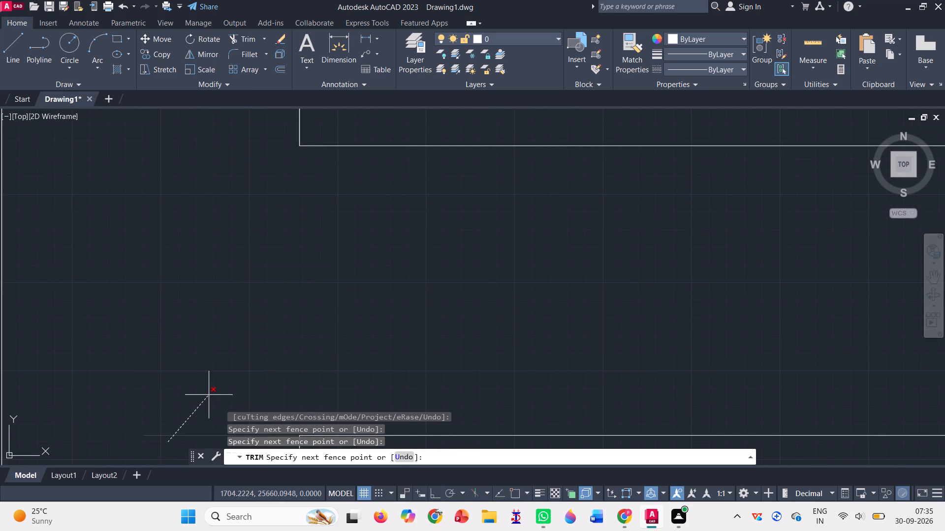
click(210, 393)
Trim the lines crossing inside the east end of the northwest room's south wall, at the first interior vertical wall.
scroll(212, 348, down, 8)
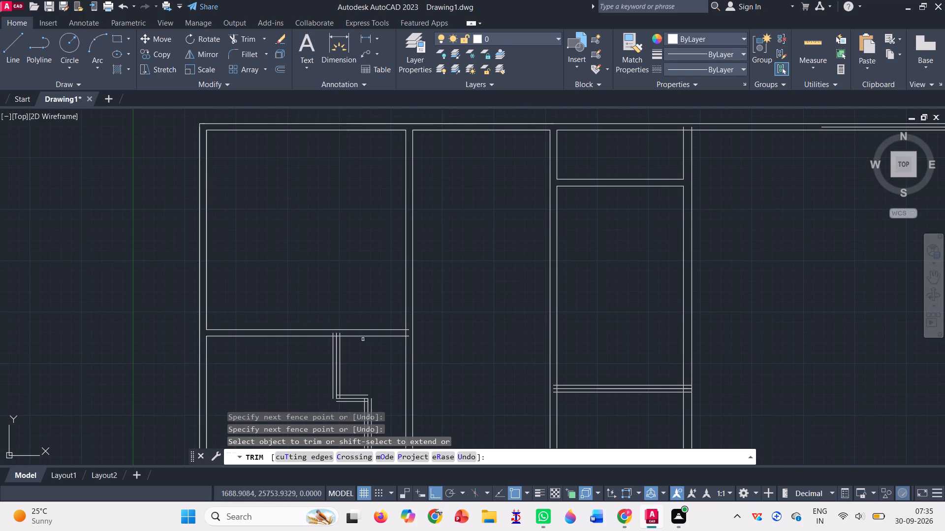
scroll(410, 340, up, 3)
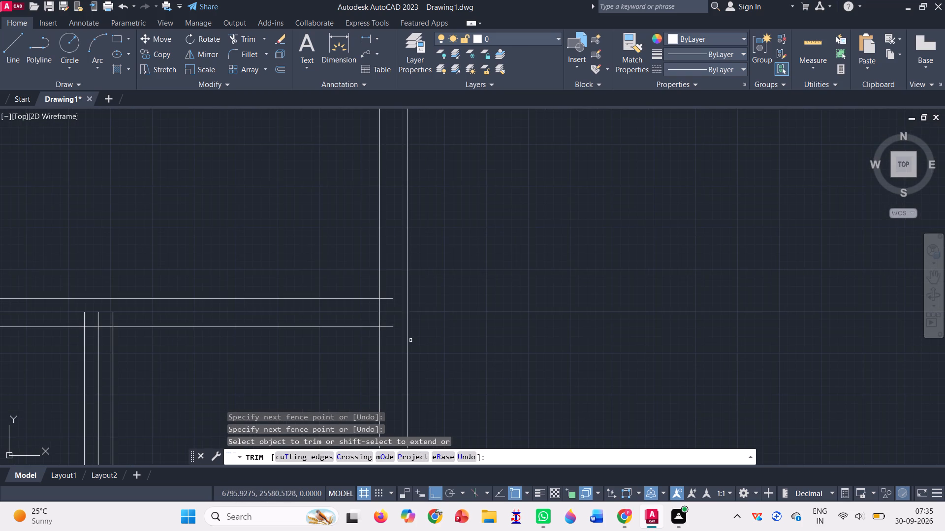
scroll(385, 312, up, 3)
drag(384, 247, 327, 329)
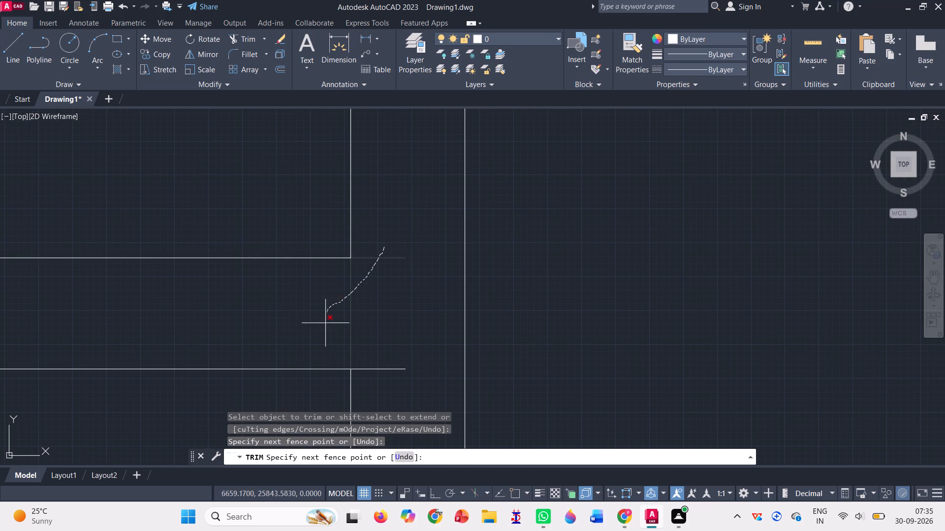
drag(327, 329, 367, 400)
Trim the centre line and line ends where the short vertical part of the stepped wall meets the northwest room's south wall.
scroll(391, 297, down, 5)
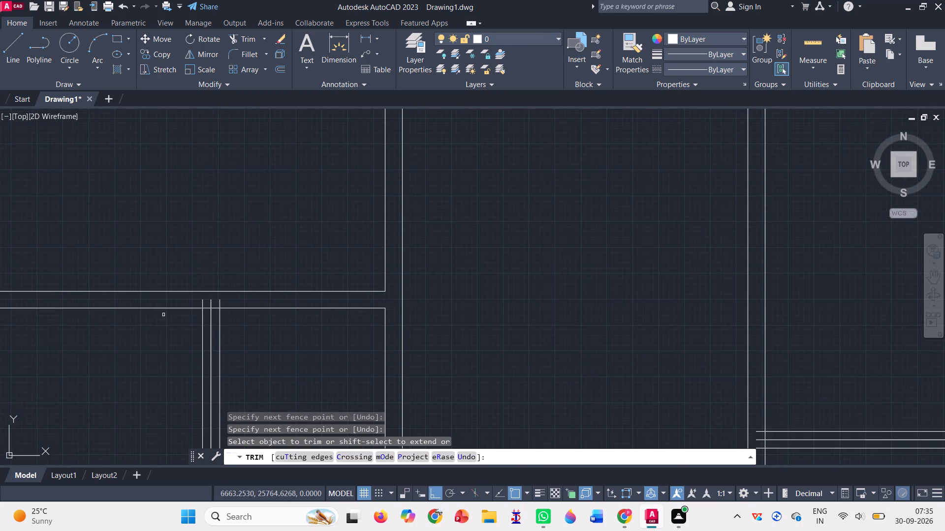
scroll(193, 307, up, 4)
drag(219, 288, 278, 346)
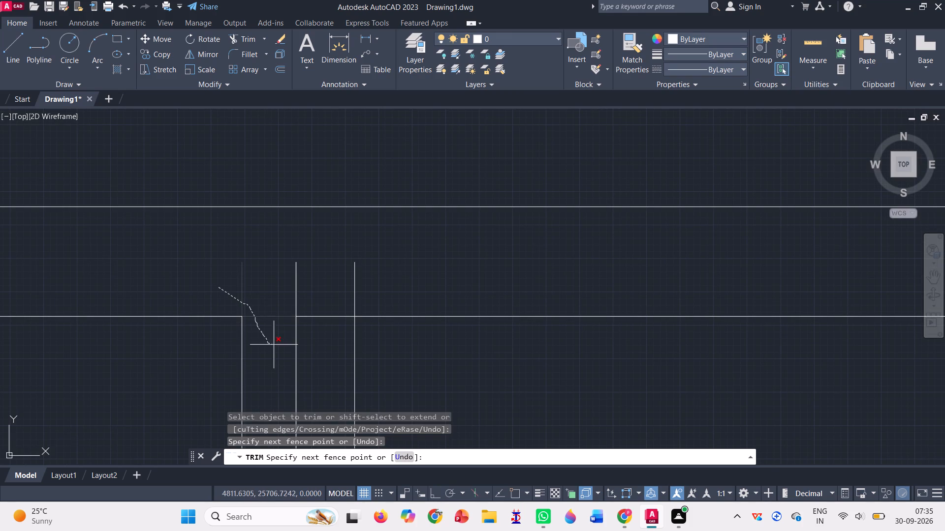
drag(278, 346, 256, 292)
Draw lines closing the open southwest outer corner of the stepped wall, joining its west face to the short horizontal part's south face.
scroll(352, 260, down, 5)
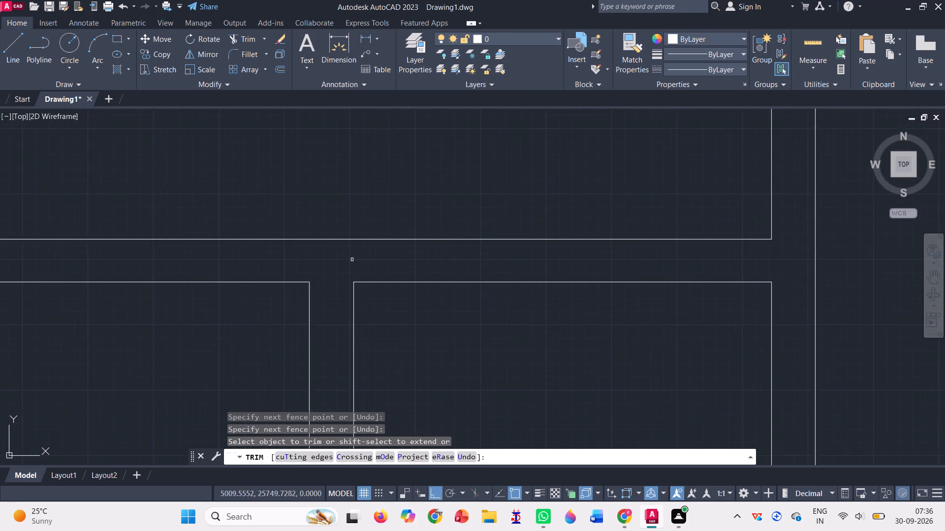
scroll(363, 206, down, 2)
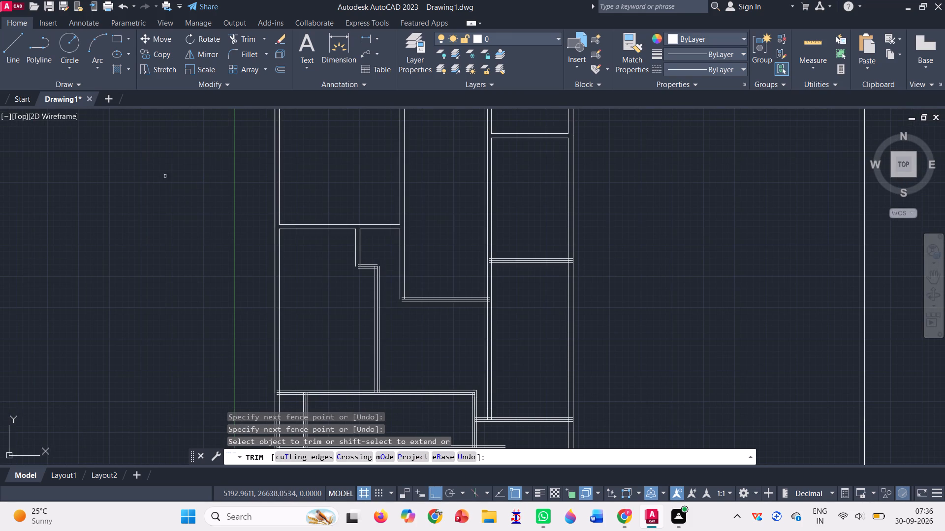
click(13, 48)
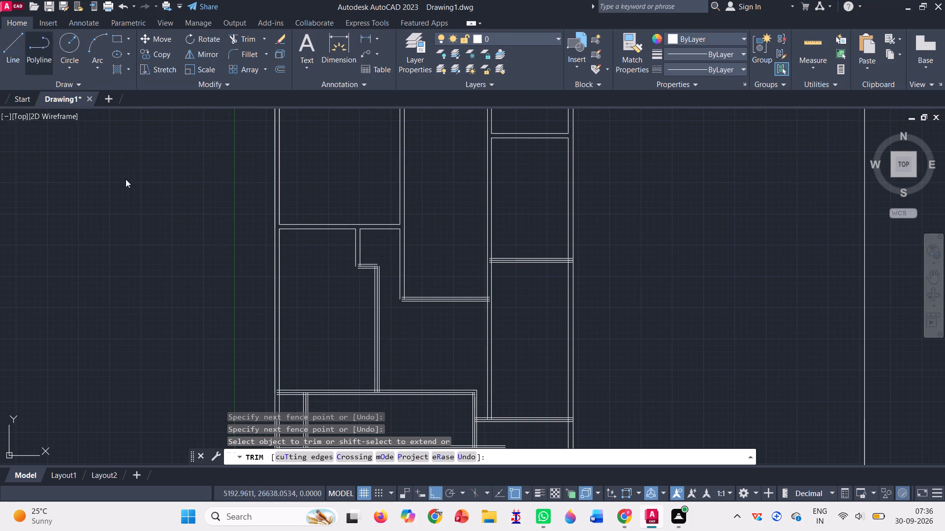
scroll(358, 269, up, 5)
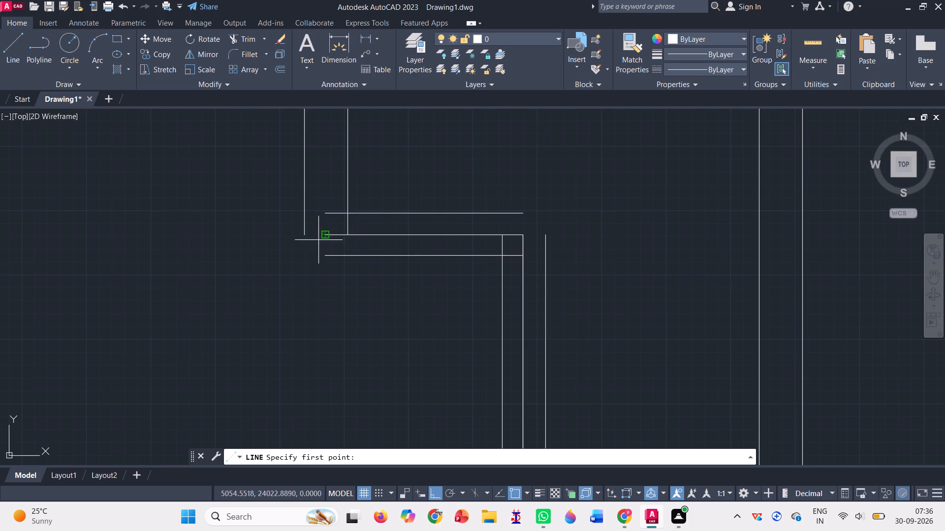
click(306, 233)
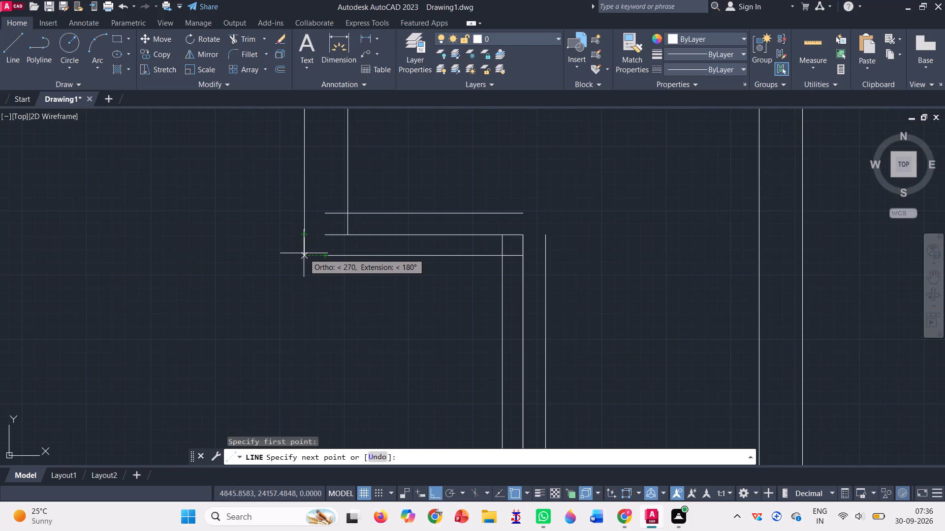
click(305, 256)
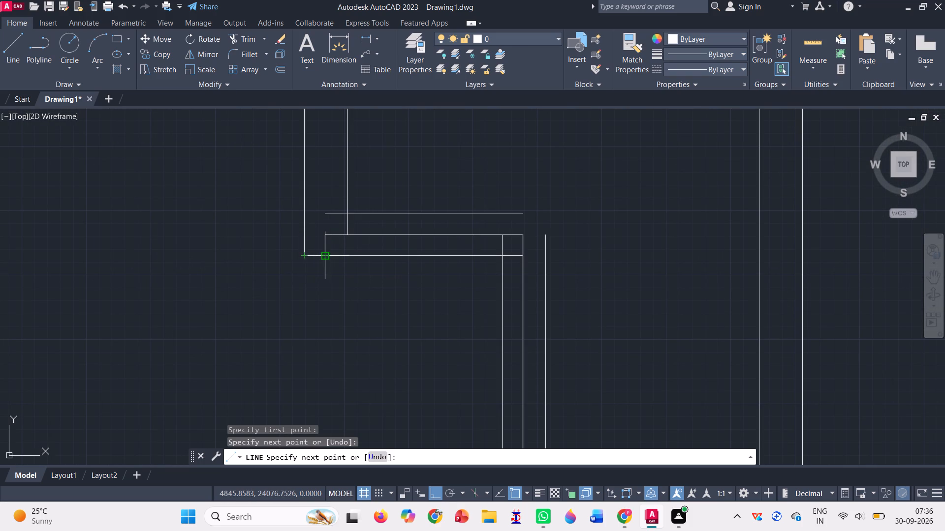
click(327, 253)
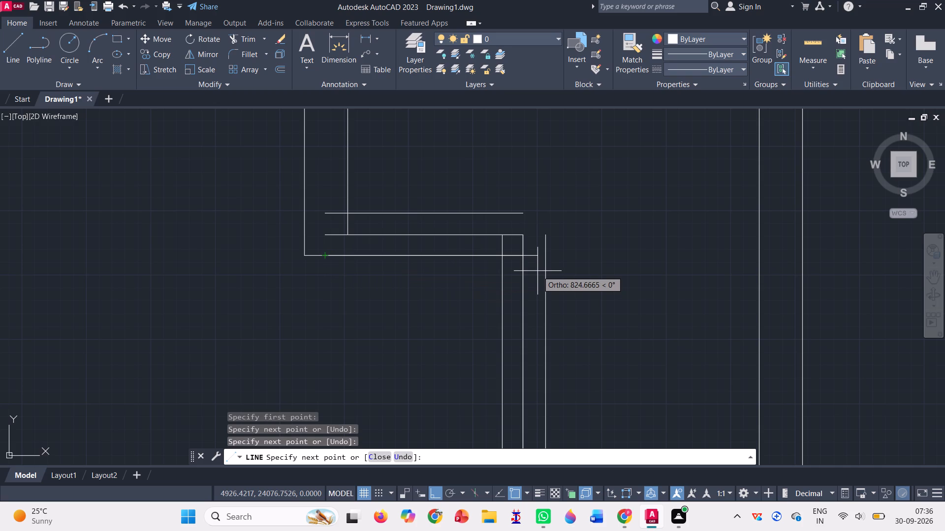
key(Return)
Draw lines closing the stepped wall's open northeast outer corner, joining the short horizontal part's north face to the lower part's east face.
key(l)
key(Return)
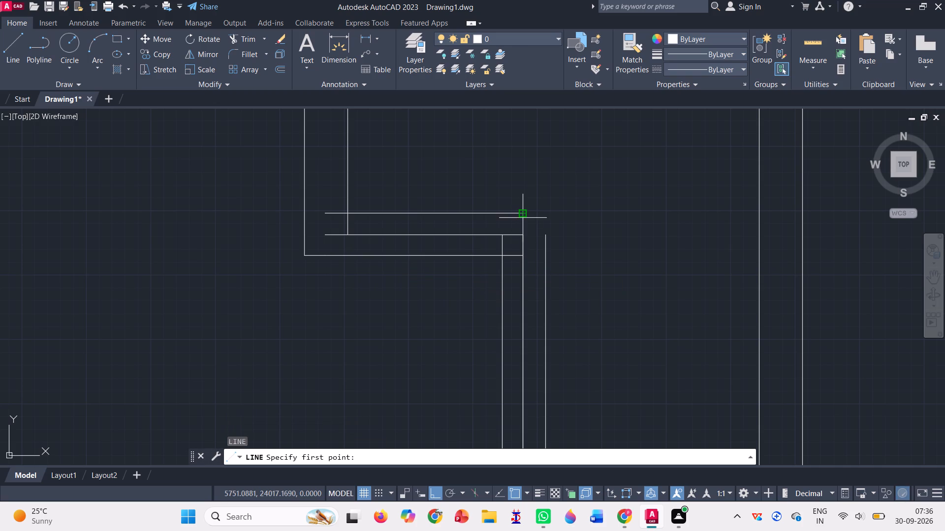
click(523, 215)
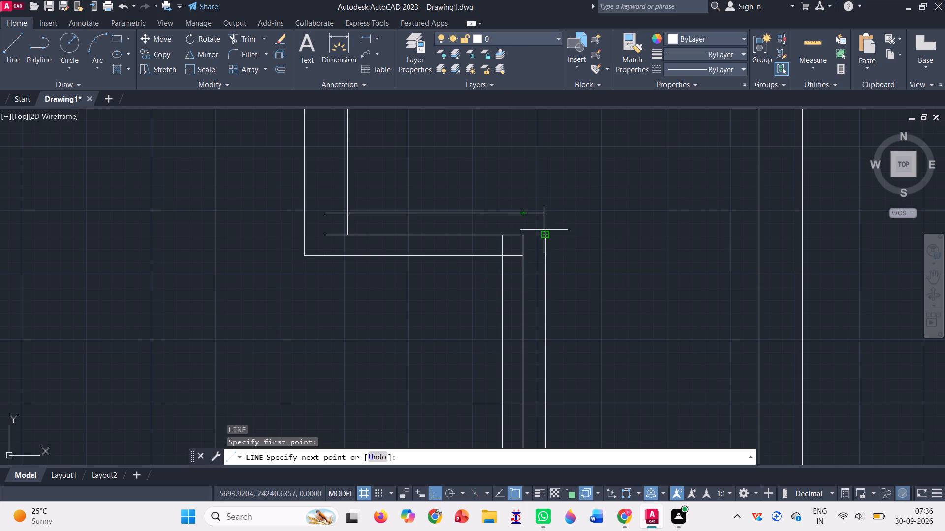
click(545, 214)
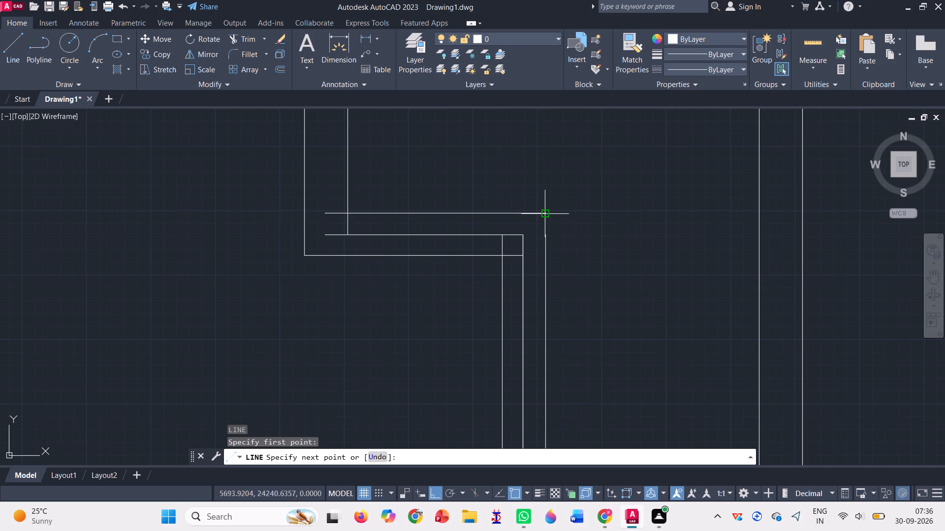
click(547, 235)
key(Return)
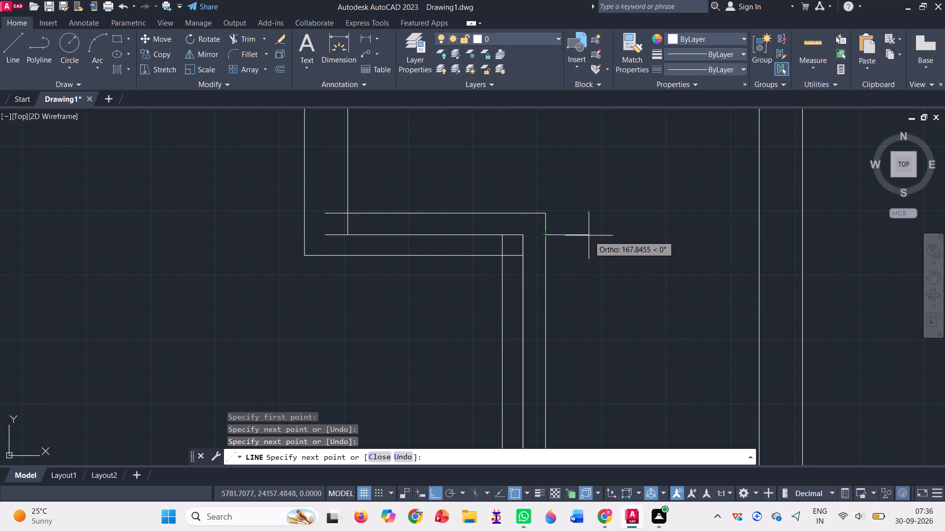
Trim the centre lines and overlapping line ends inside both corners of the stepped wall.
click(240, 42)
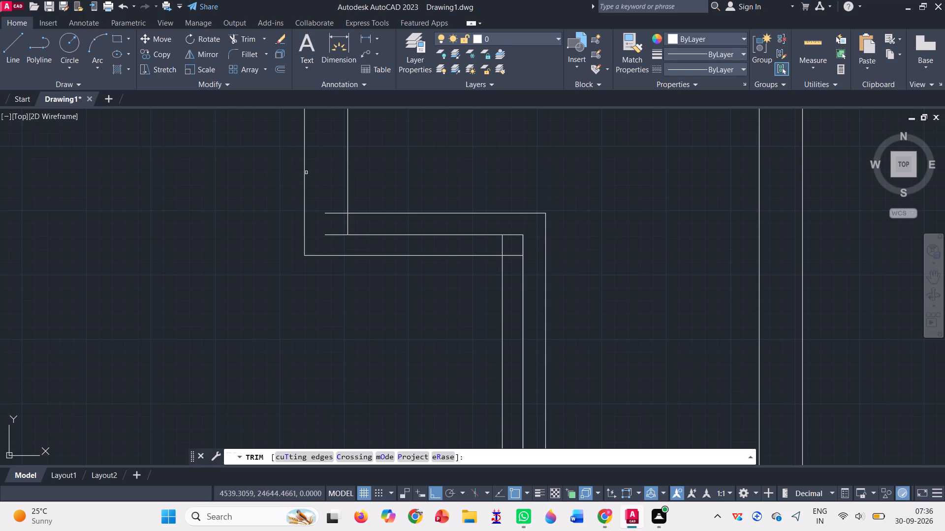
drag(322, 205, 341, 243)
drag(489, 240, 513, 236)
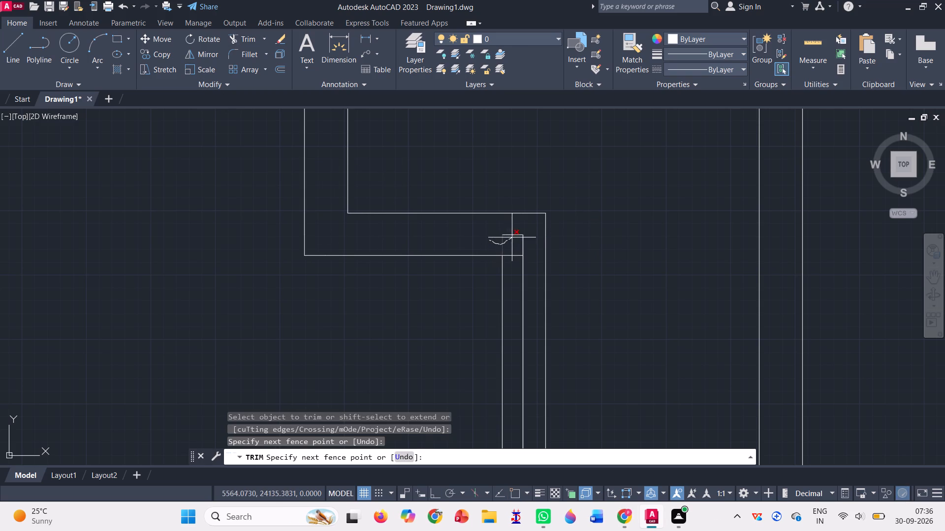
drag(513, 236, 524, 246)
Trim the centre line and line ends where the cross wall at the stepped wall's south end meets the outer west wall.
scroll(507, 246, down, 5)
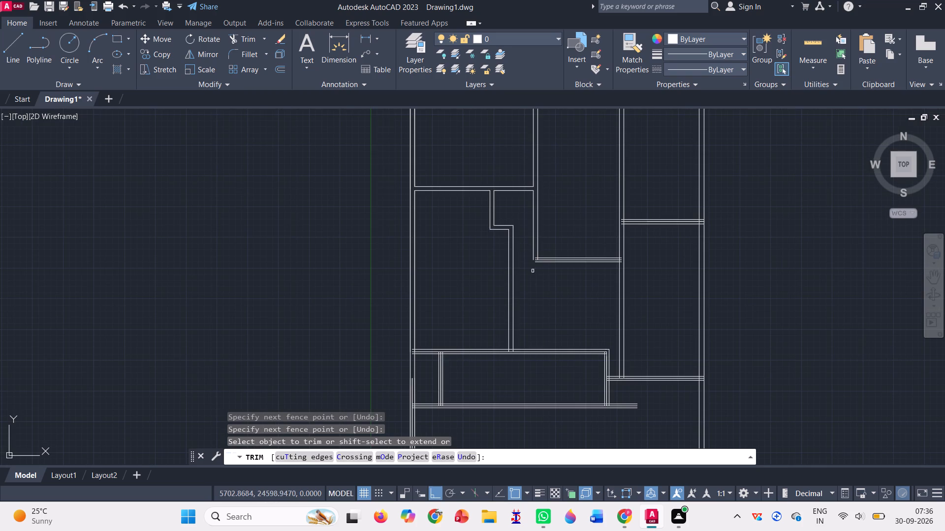
scroll(420, 343, up, 3)
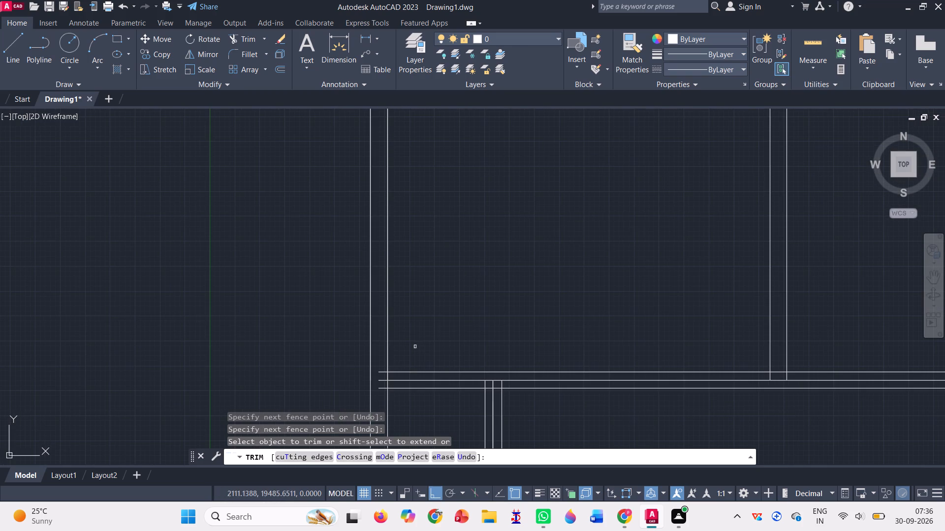
scroll(378, 392, up, 2)
drag(383, 312, 391, 348)
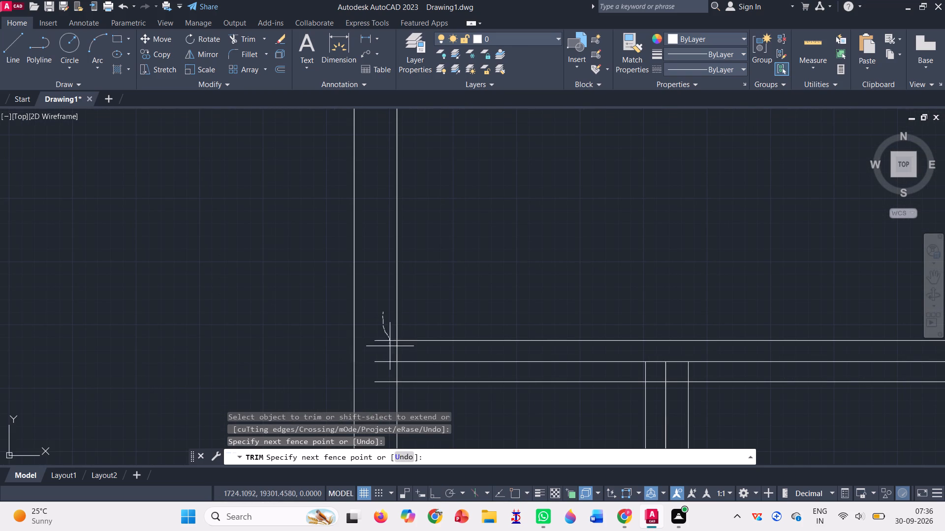
drag(391, 348, 384, 352)
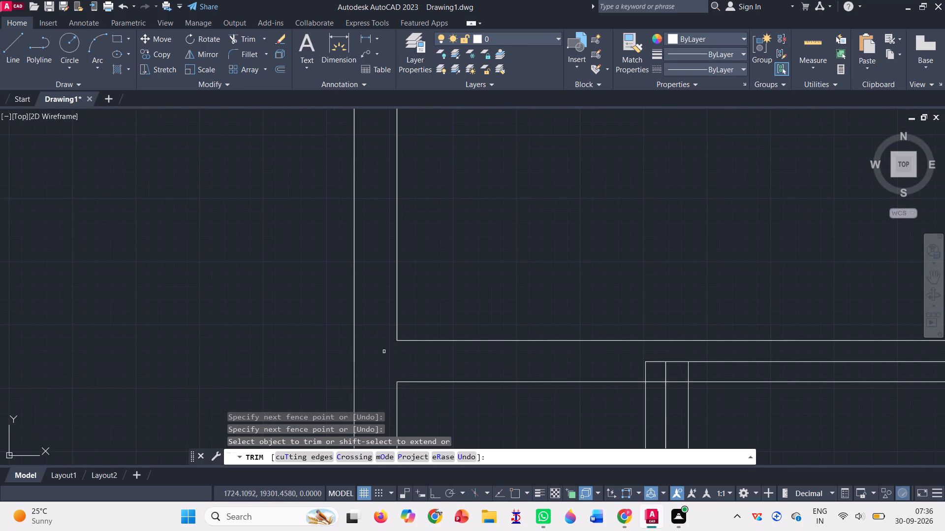
Trim the line ends where the short partition's north end meets the cross wall, and remove the partition's centre line.
scroll(382, 348, down, 2)
scroll(513, 360, up, 3)
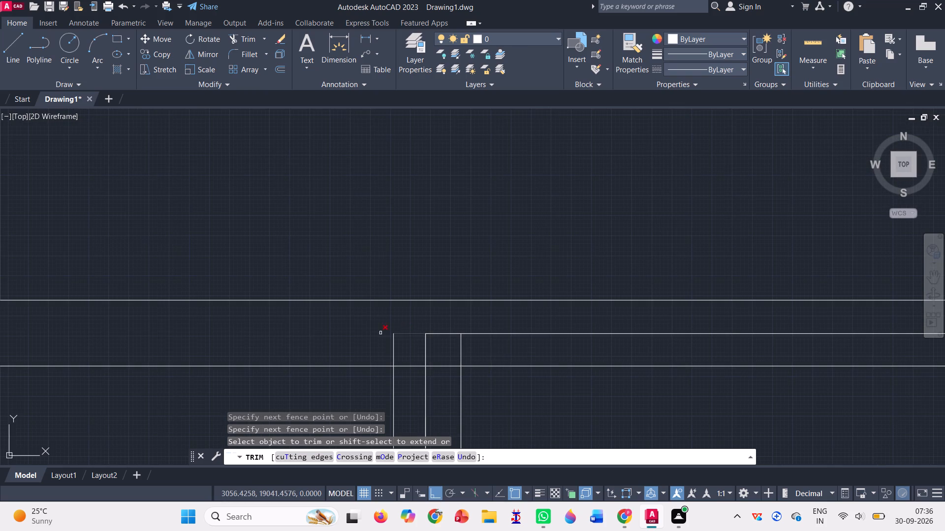
drag(369, 330, 426, 383)
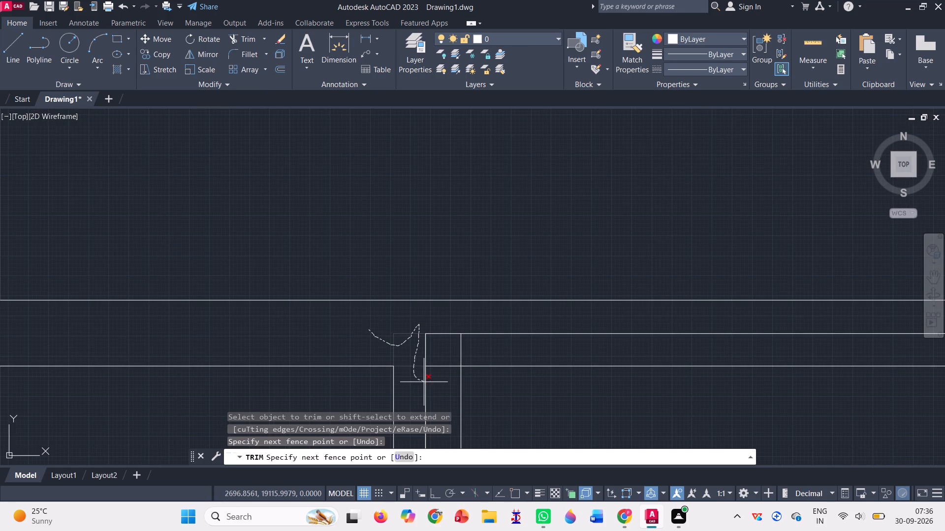
drag(426, 383, 465, 337)
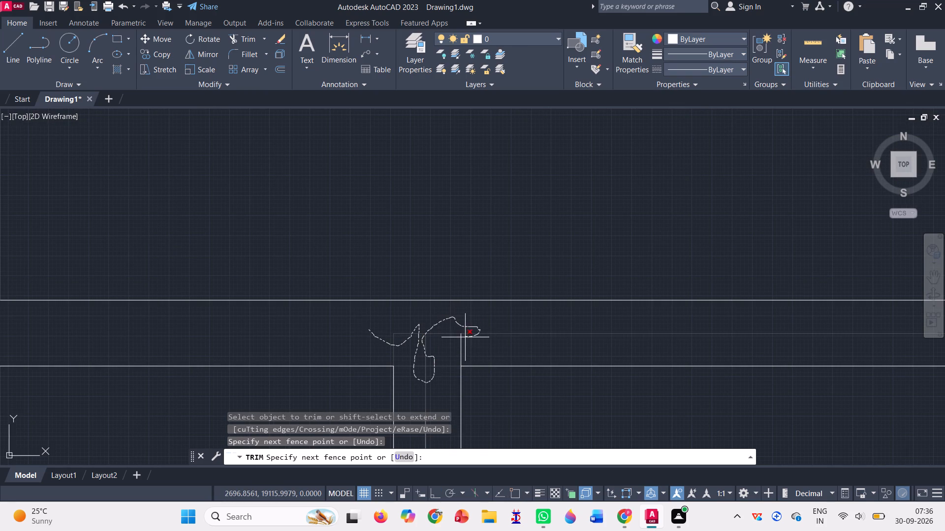
drag(465, 337, 450, 348)
scroll(437, 342, down, 5)
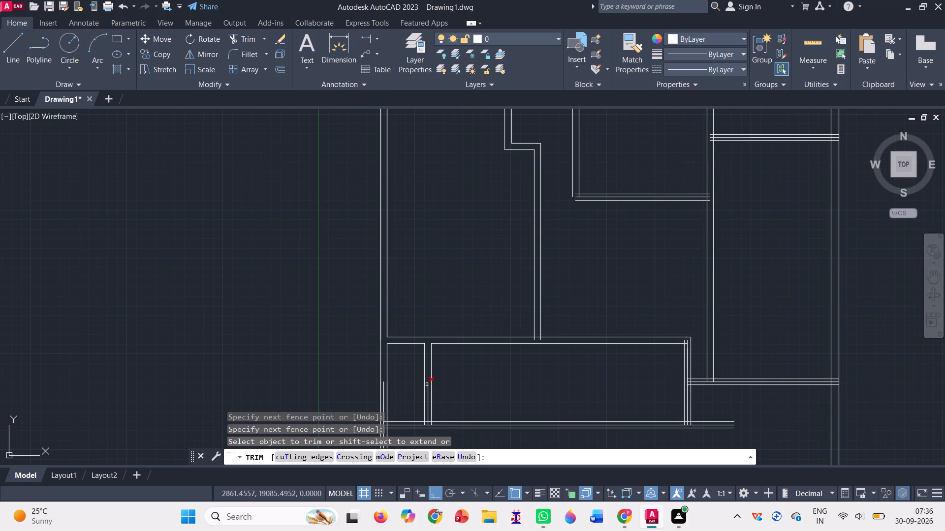
click(427, 384)
click(427, 392)
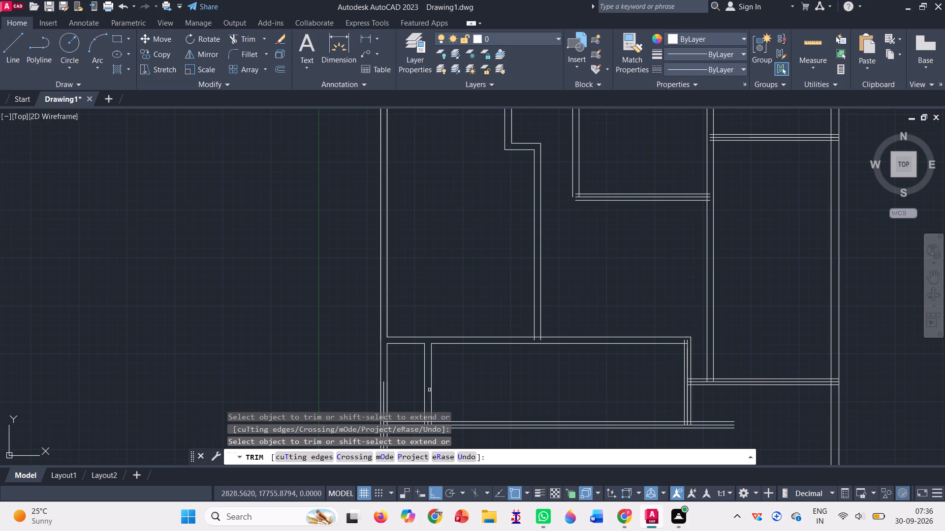
Trim the line ends and open the cross wall's north face where the stepped wall's south end meets it.
scroll(560, 337, up, 3)
scroll(471, 348, up, 2)
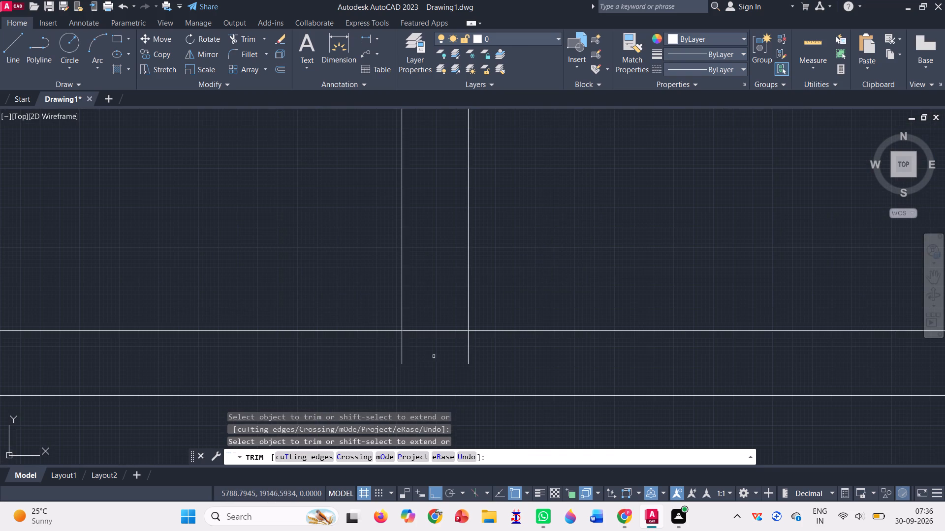
drag(373, 366, 510, 354)
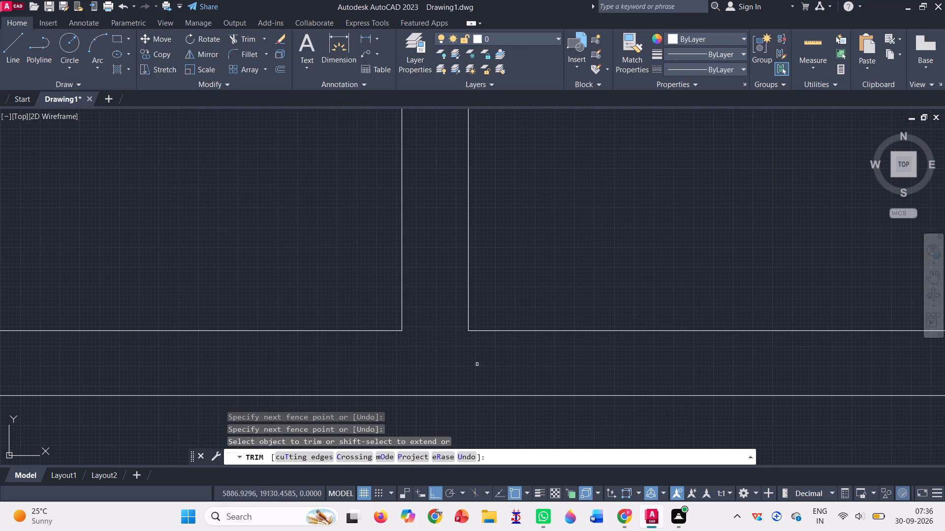
Trim the overlapping line ends inside the cross wall's northeast corner and remove the centre line of the wall running south from it.
scroll(454, 363, down, 5)
scroll(588, 381, up, 1)
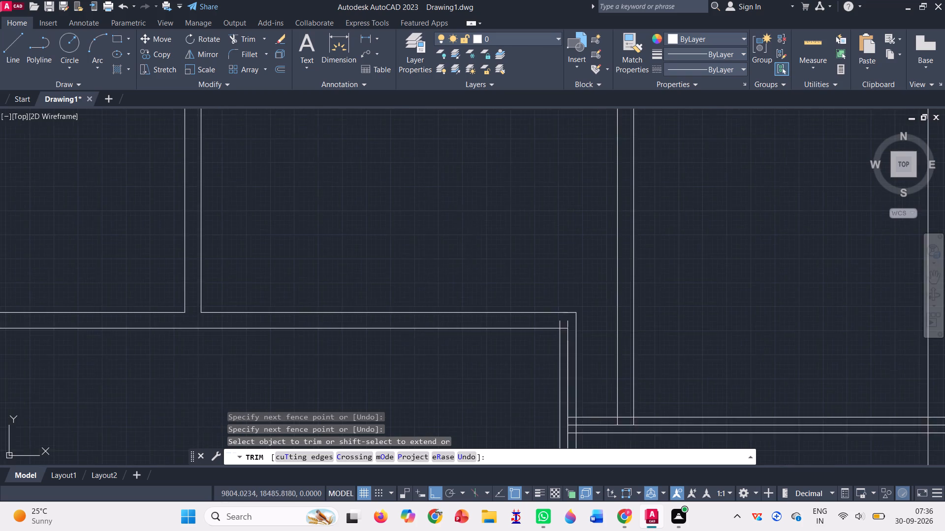
scroll(588, 381, up, 2)
scroll(549, 321, up, 1)
drag(520, 270, 527, 269)
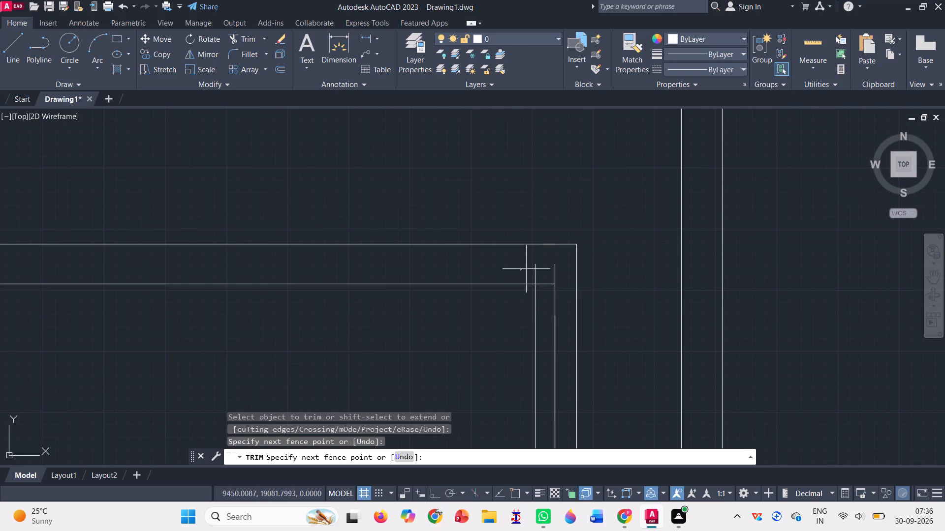
drag(527, 269, 549, 274)
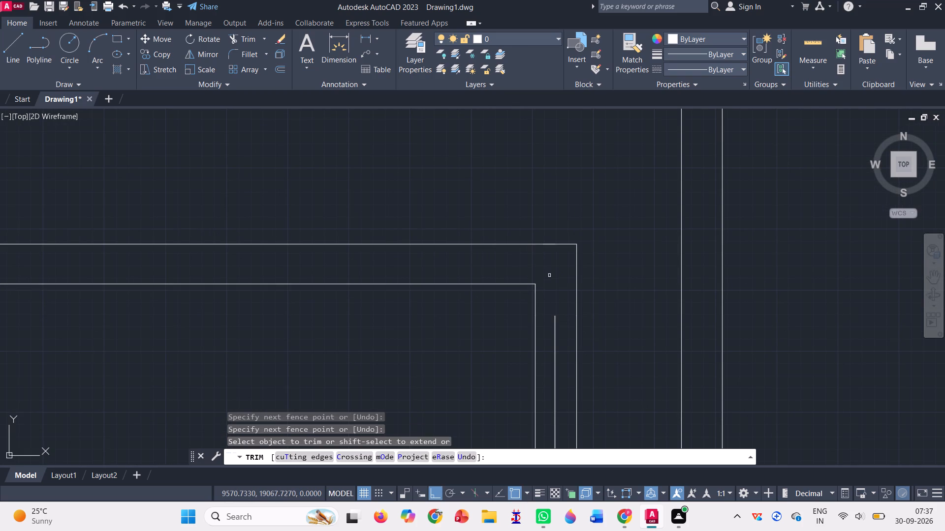
click(554, 331)
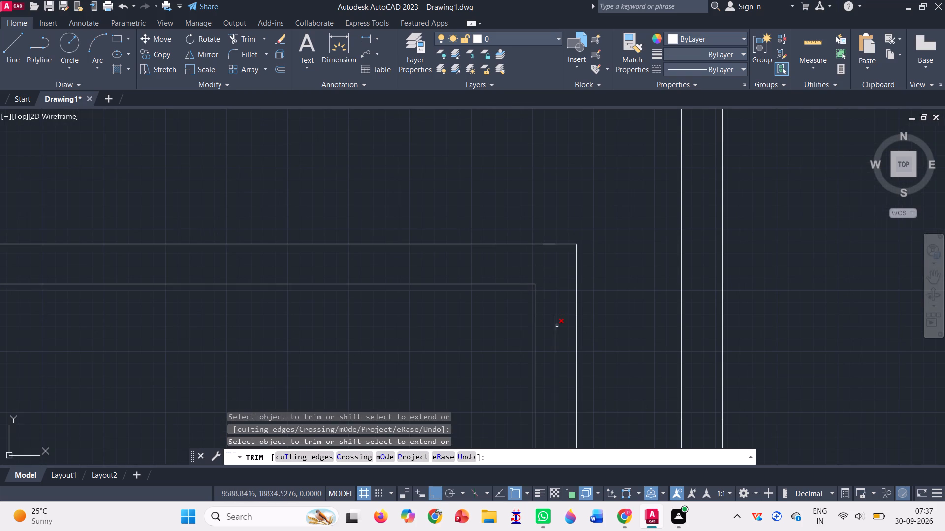
click(557, 325)
Trim the centre line and line ends where the eastern horizontal wall's west end meets the narrow room's east wall.
scroll(551, 224, down, 3)
scroll(556, 305, up, 3)
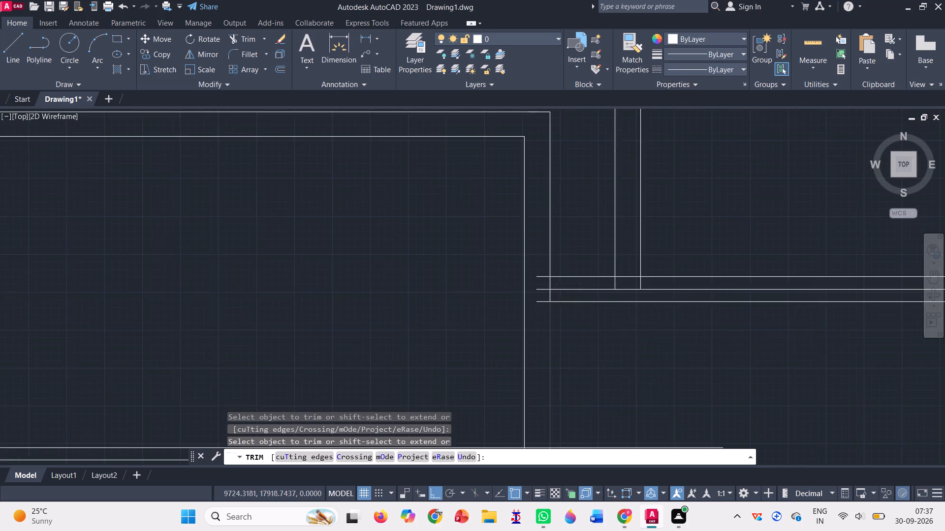
scroll(556, 305, up, 1)
drag(518, 221, 556, 262)
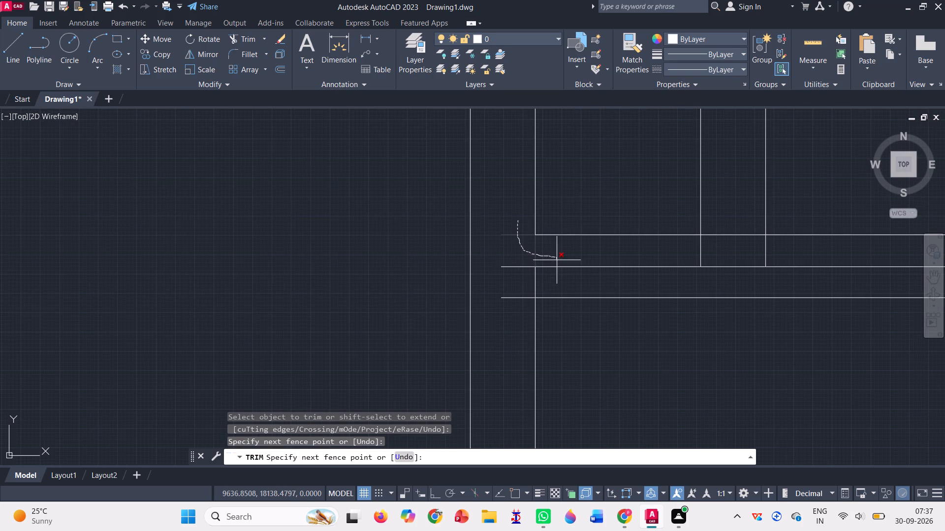
drag(556, 262, 523, 256)
Trim the line ends and centre line where the long vertical wall's south end meets the eastern horizontal wall.
scroll(505, 284, down, 1)
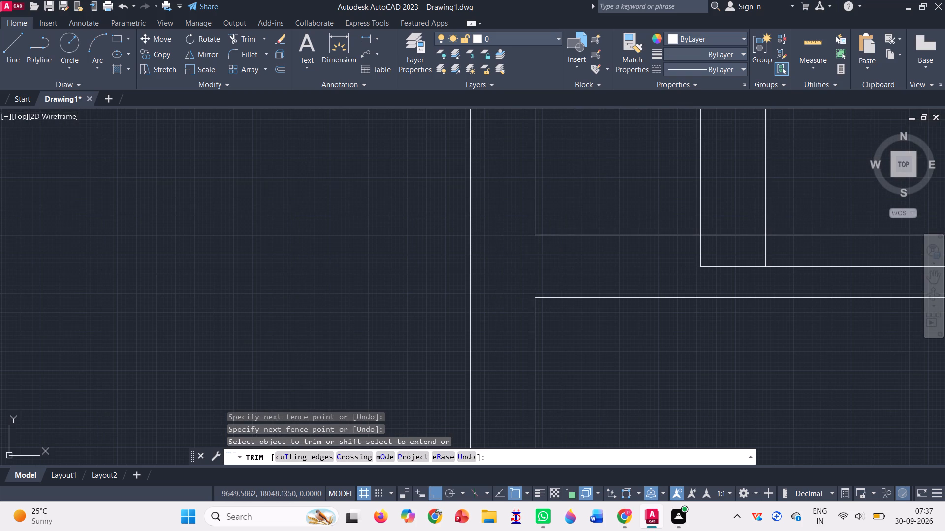
scroll(504, 287, down, 2)
scroll(399, 289, down, 4)
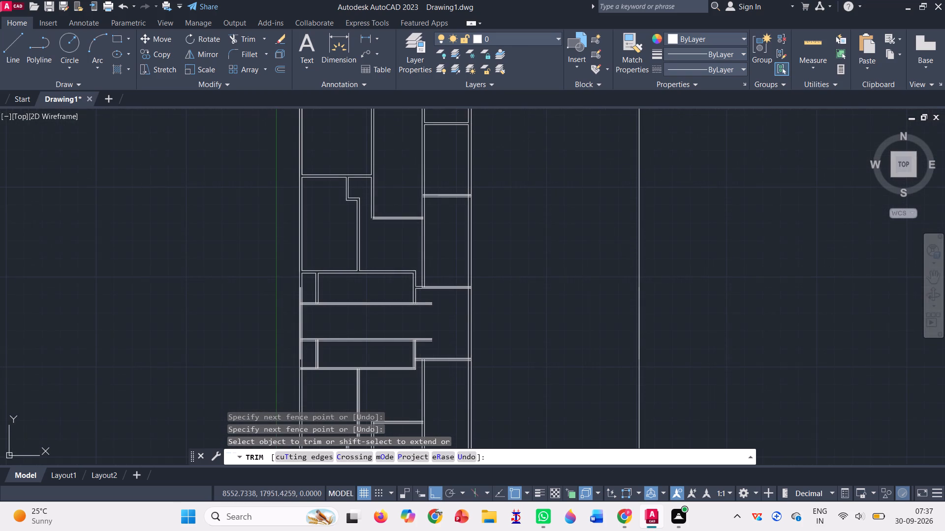
scroll(420, 282, up, 8)
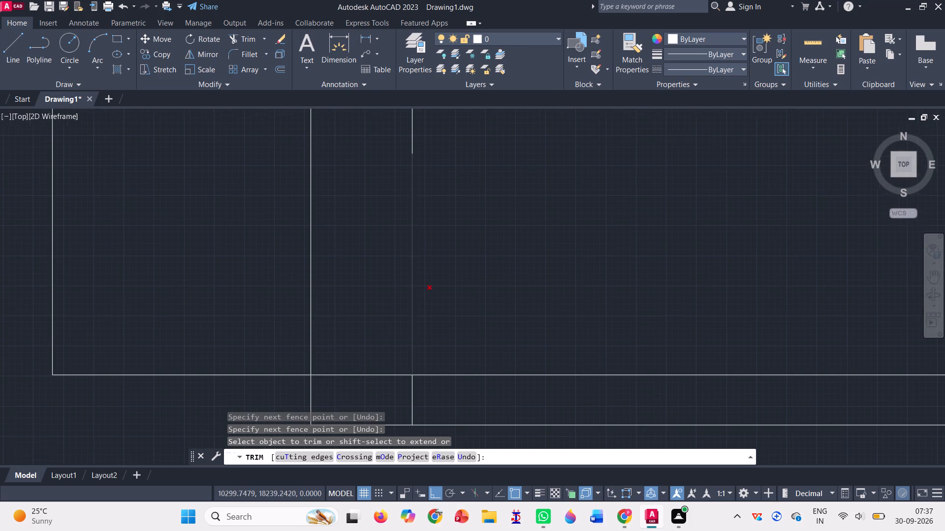
scroll(377, 313, down, 1)
drag(325, 374, 341, 372)
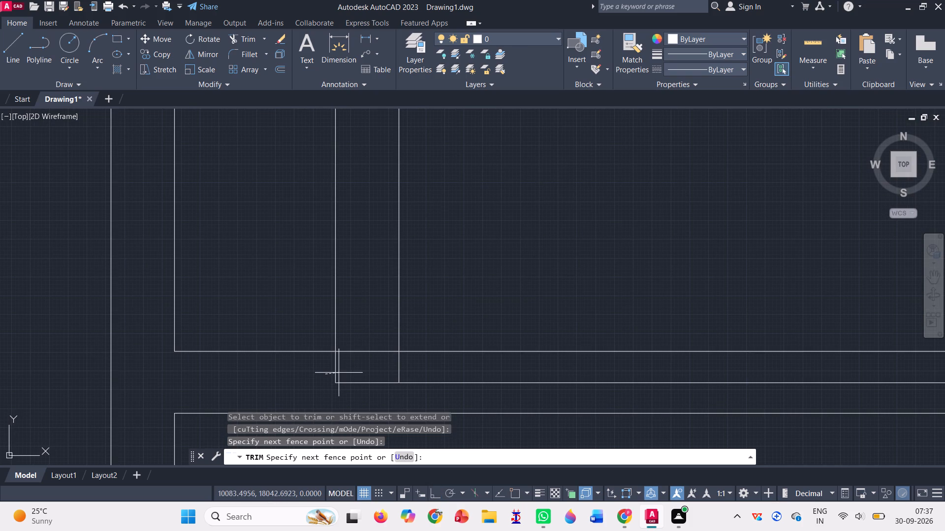
drag(341, 372, 372, 390)
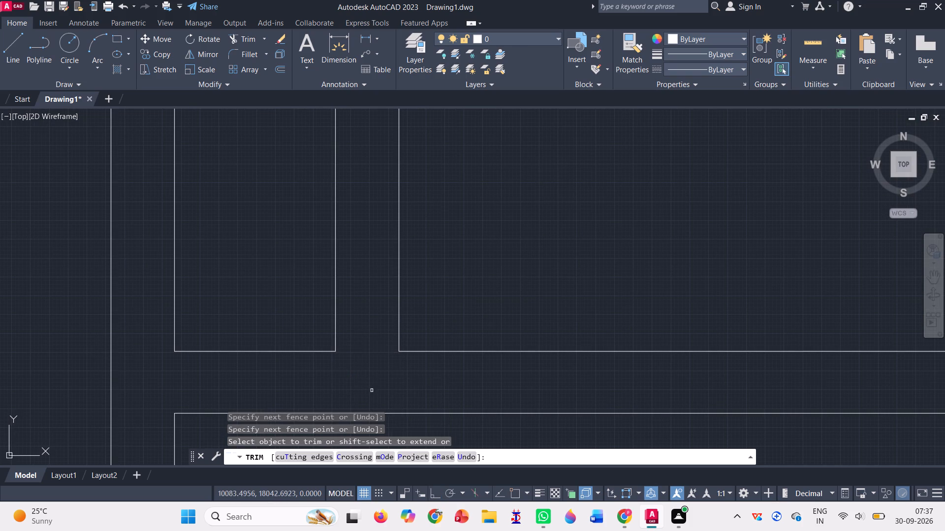
Trim the line ends where the eastern horizontal wall's east end meets the long vertical wall bounding the western rooms.
scroll(377, 379, down, 5)
scroll(570, 381, up, 4)
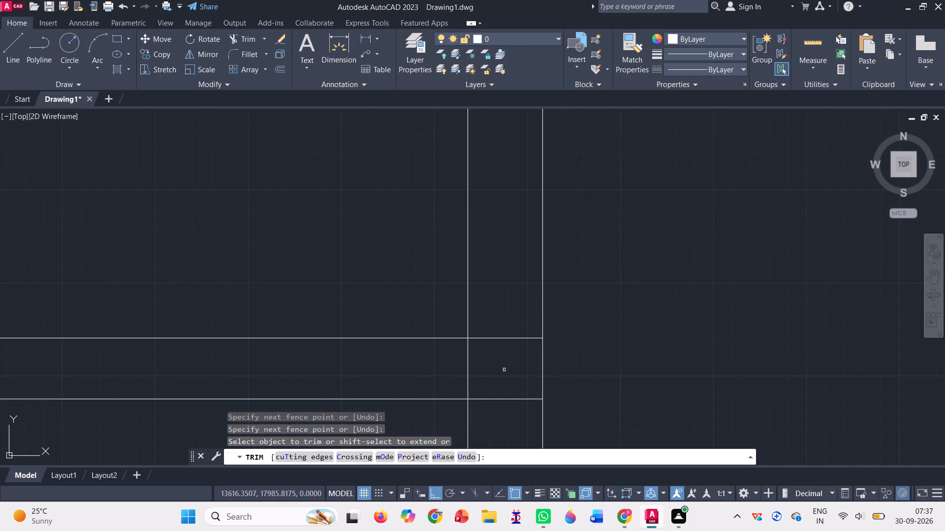
scroll(504, 370, up, 1)
drag(394, 356, 496, 423)
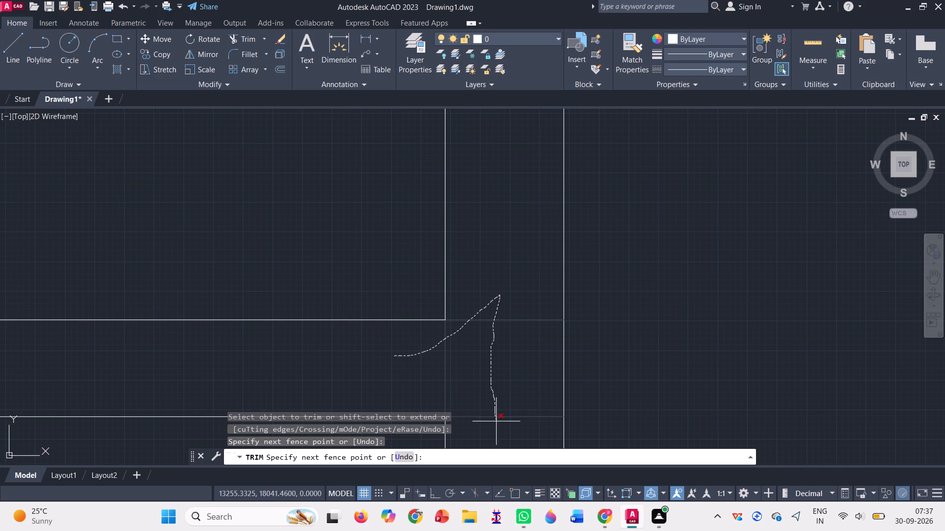
drag(496, 423, 495, 430)
Draw a line extending the narrow room's east wall outer face down to its south wall's south face, closing the southeast corner.
scroll(497, 356, down, 7)
scroll(588, 332, down, 1)
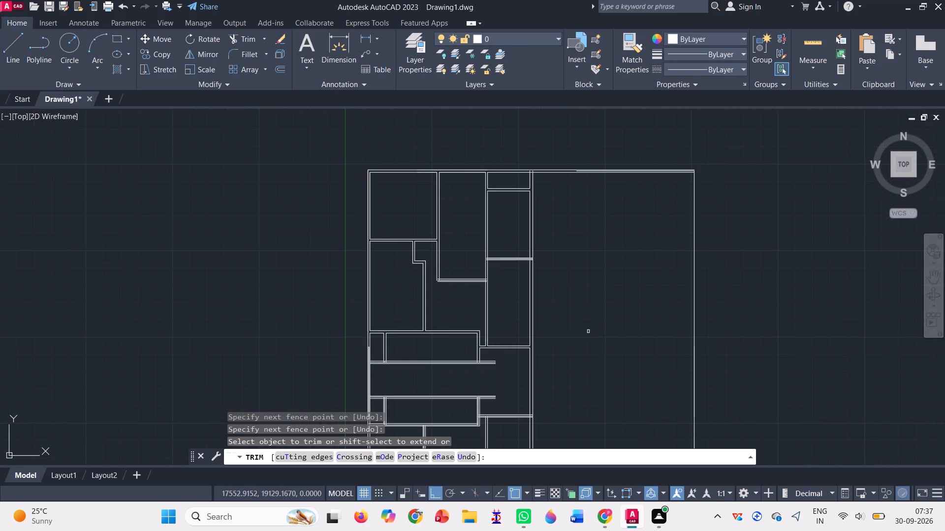
scroll(492, 357, up, 3)
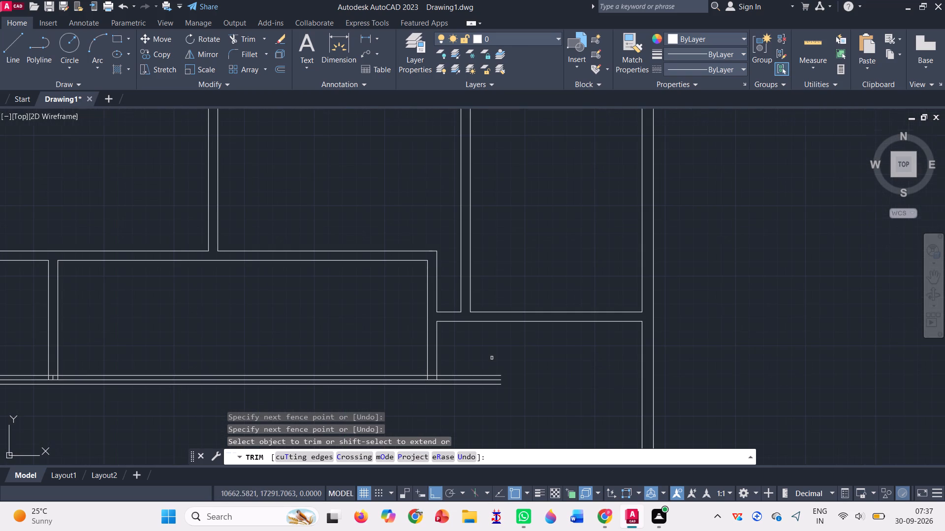
click(10, 57)
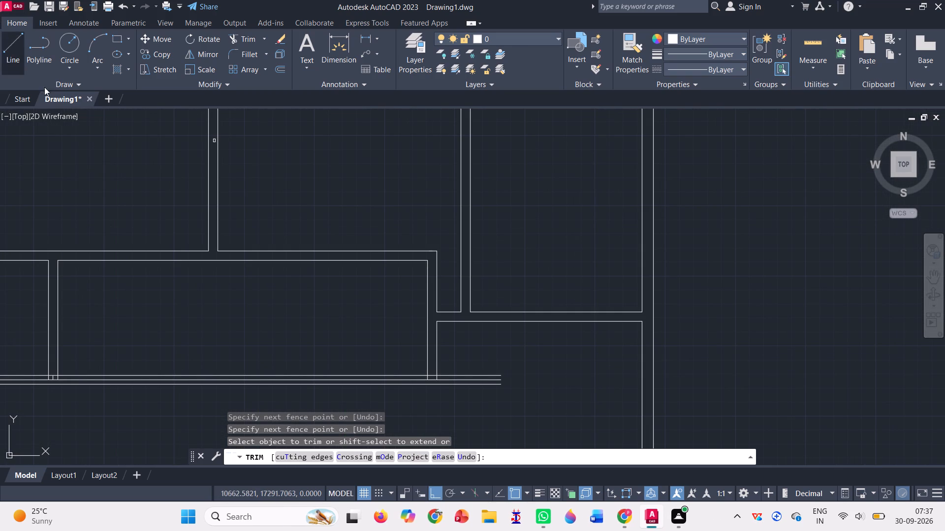
scroll(441, 377, up, 3)
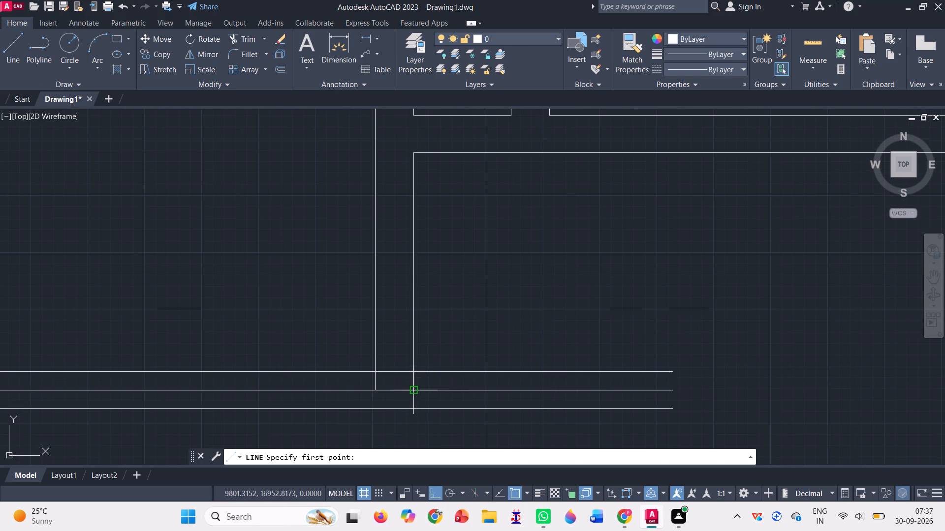
click(415, 387)
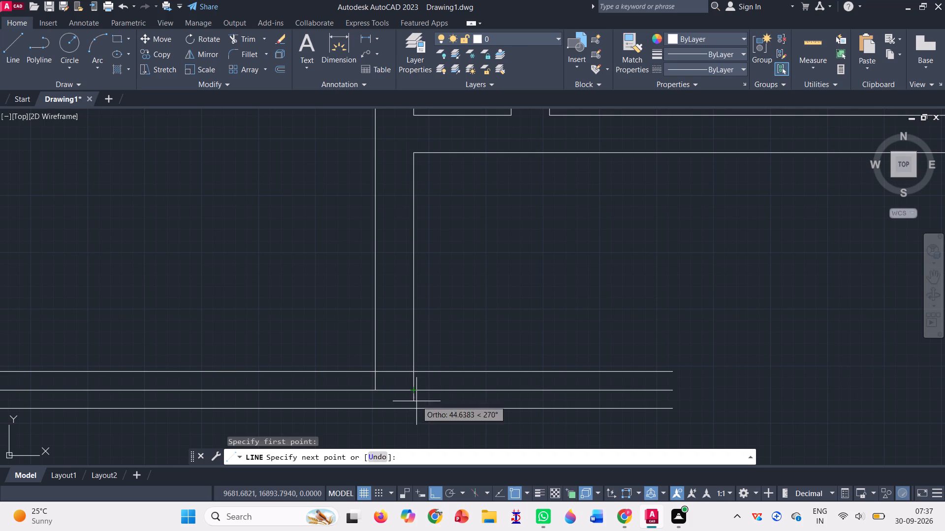
click(412, 409)
key(Return)
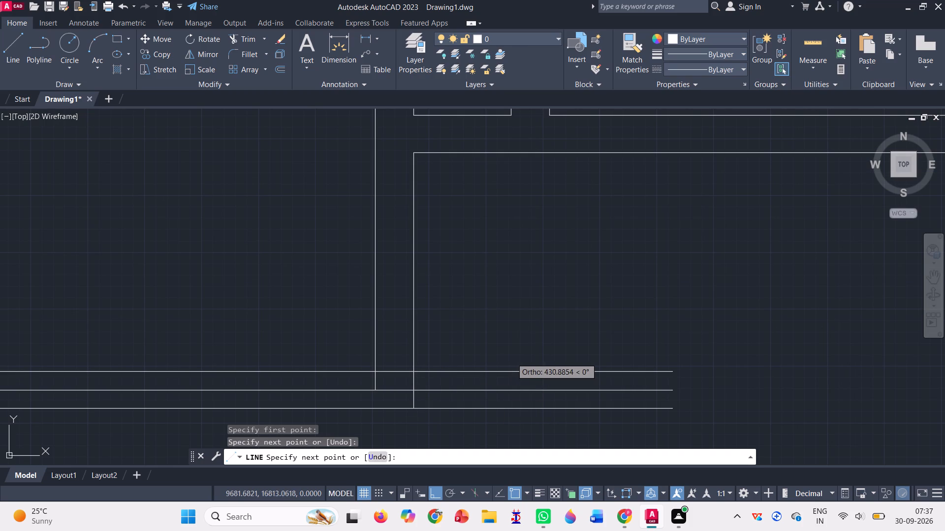
Trim the south wall lines overhanging east of the narrow room, plus the centre line and line ends inside its southeast corner.
click(247, 35)
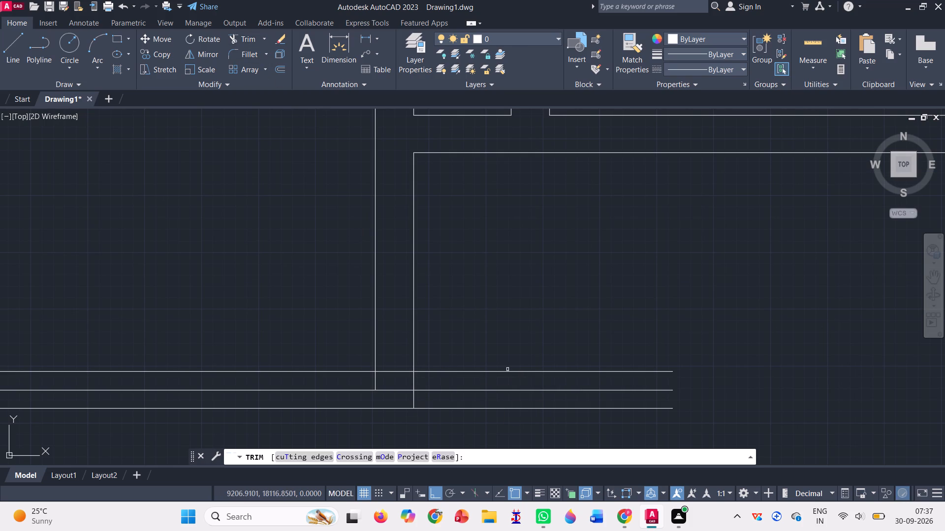
drag(502, 349, 478, 427)
scroll(605, 308, down, 1)
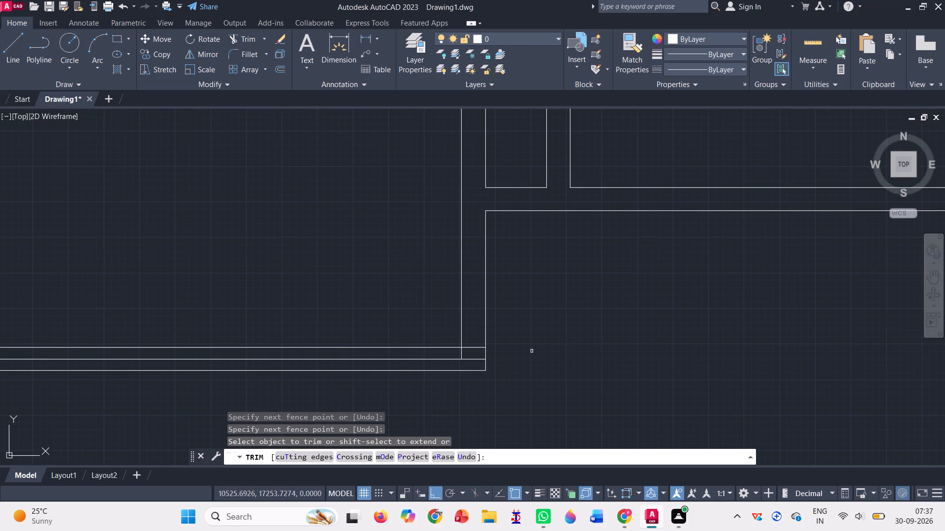
scroll(448, 366, up, 2)
drag(515, 300, 468, 344)
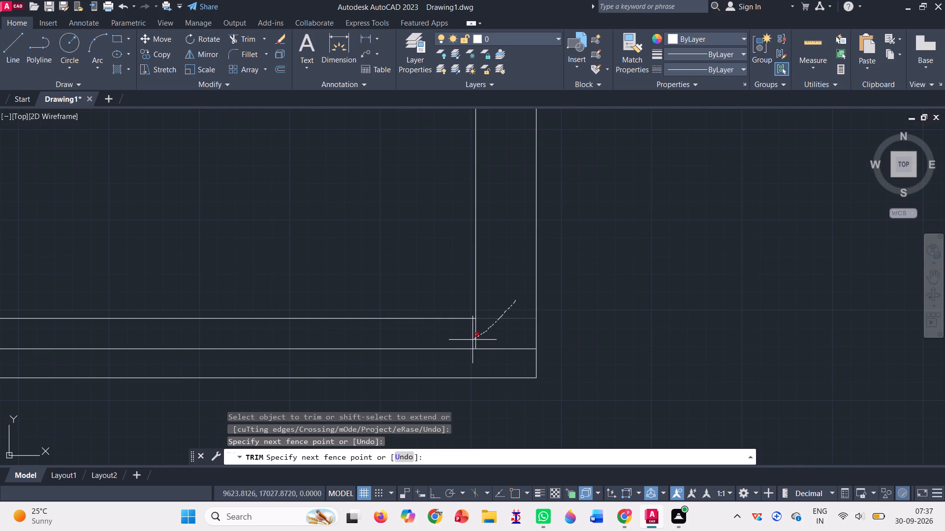
drag(468, 344, 477, 357)
Trim the leftover centre piece and line ends where the short partition's south end meets the narrow room's south wall.
scroll(503, 338, down, 4)
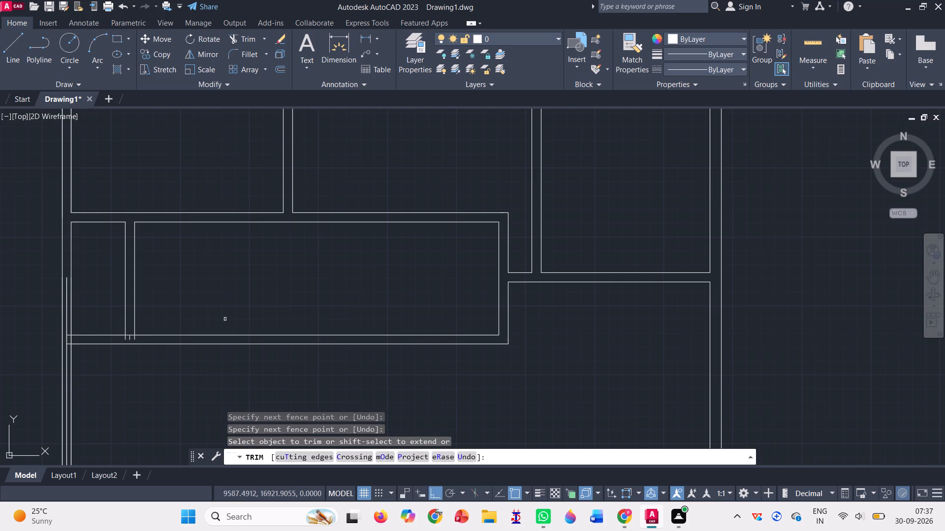
scroll(98, 345, up, 2)
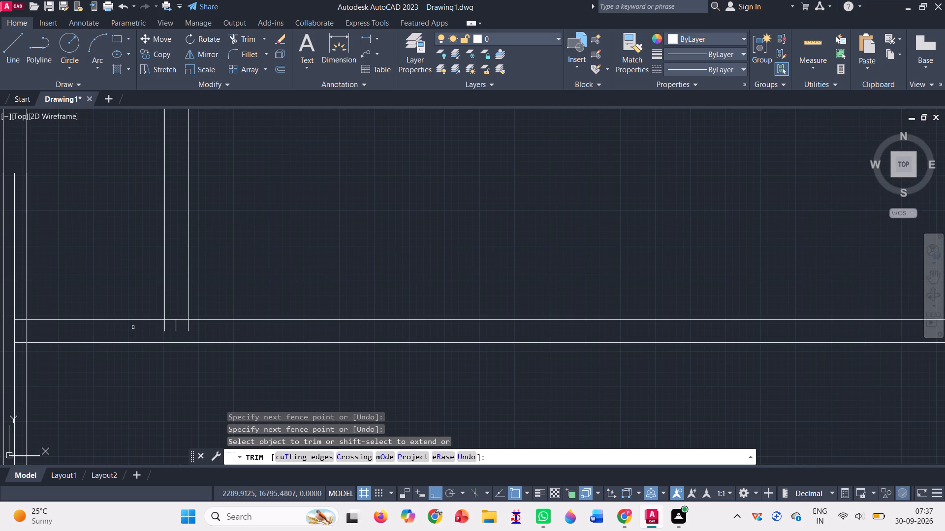
scroll(134, 326, up, 2)
drag(198, 329, 243, 302)
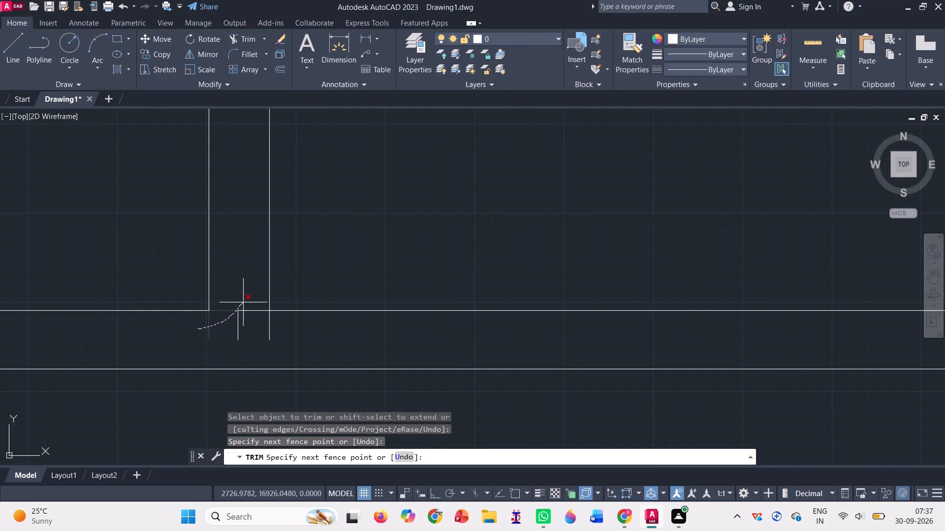
drag(243, 302, 281, 327)
Trim the line ends and leftover centre line where the upper narrow room's south wall meets the outer west wall.
scroll(312, 357, down, 3)
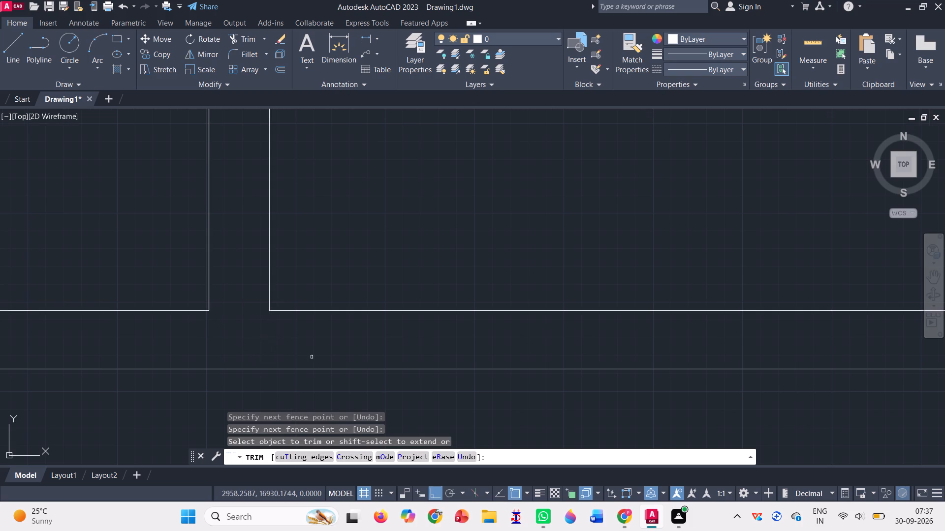
scroll(203, 358, up, 5)
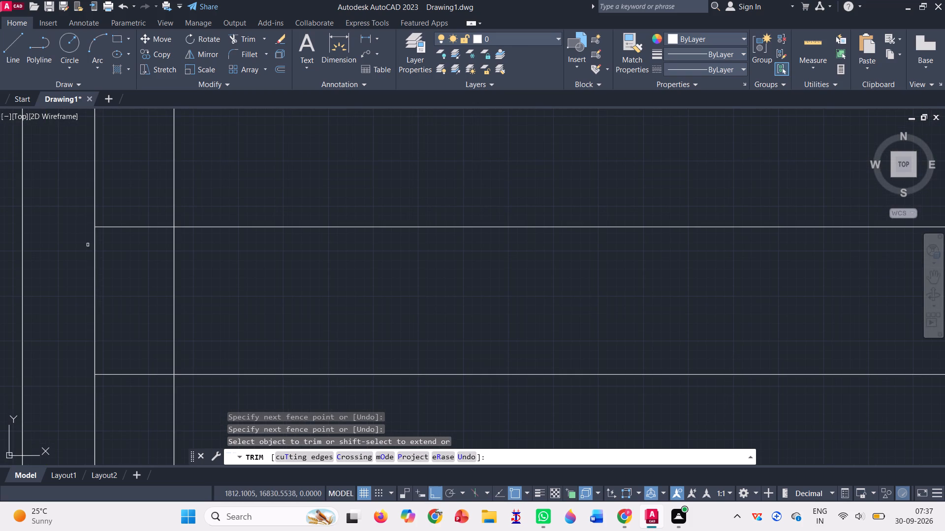
drag(78, 238, 95, 224)
click(135, 225)
drag(135, 225, 86, 331)
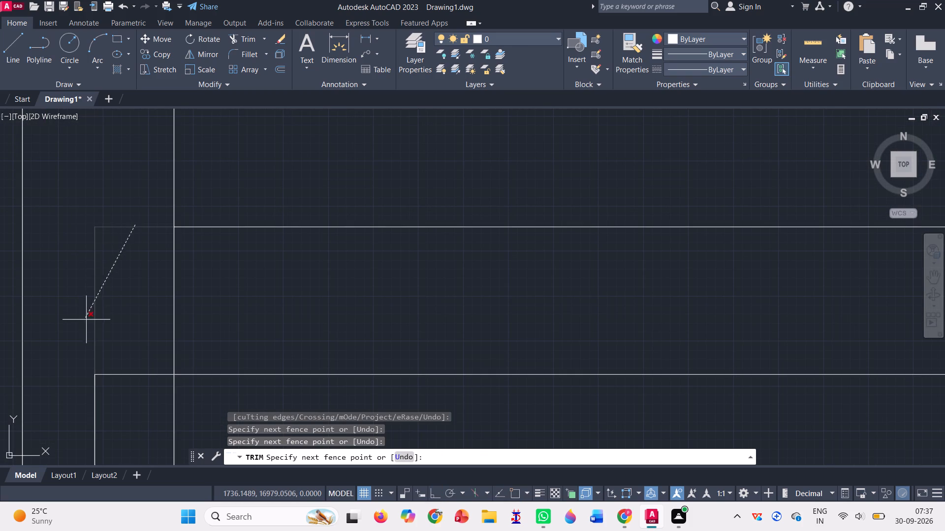
drag(86, 331, 126, 386)
click(148, 344)
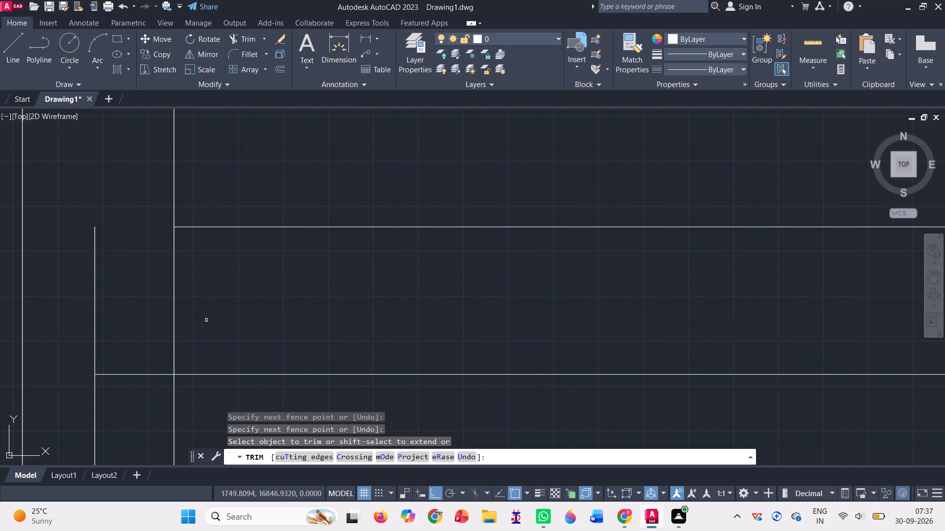
drag(206, 320, 141, 339)
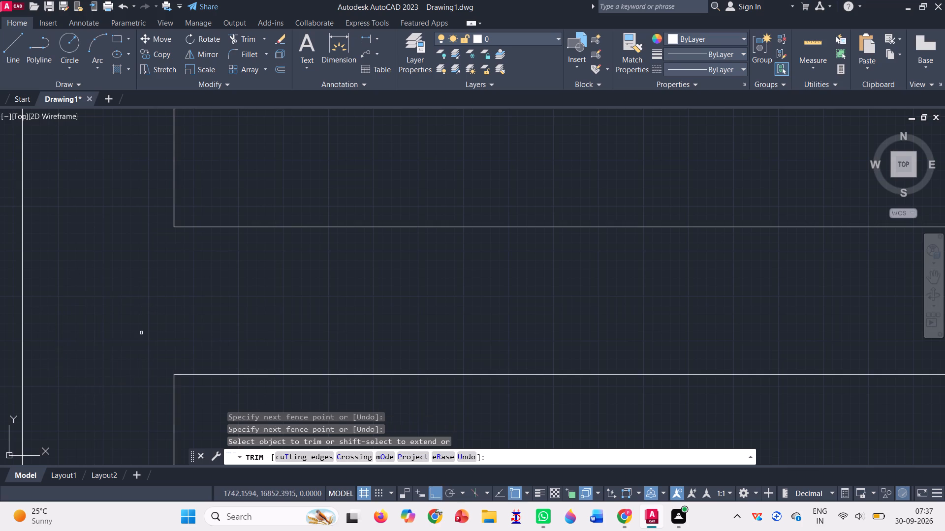
Trim the line ends and centre lines where the lower narrow room's north wall meets the outer west wall.
scroll(163, 317, down, 9)
scroll(148, 384, up, 2)
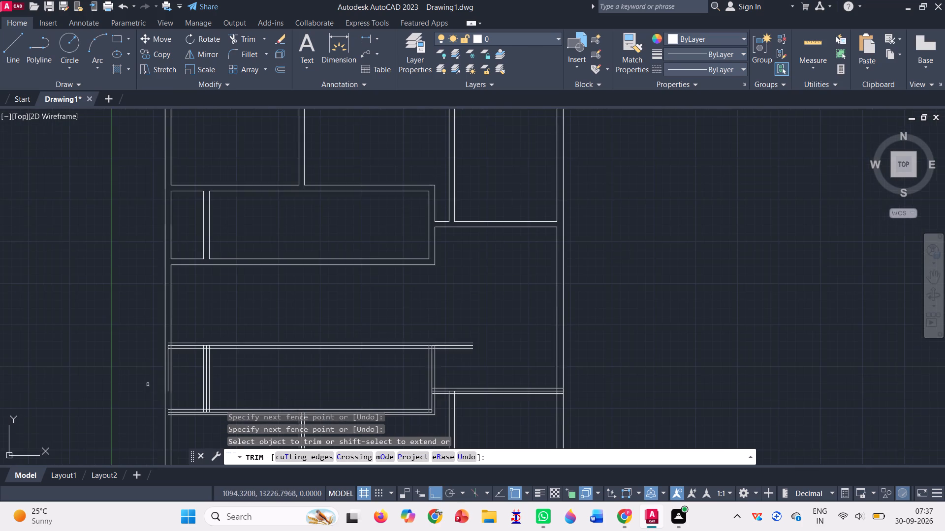
scroll(163, 378, up, 3)
scroll(175, 262, up, 5)
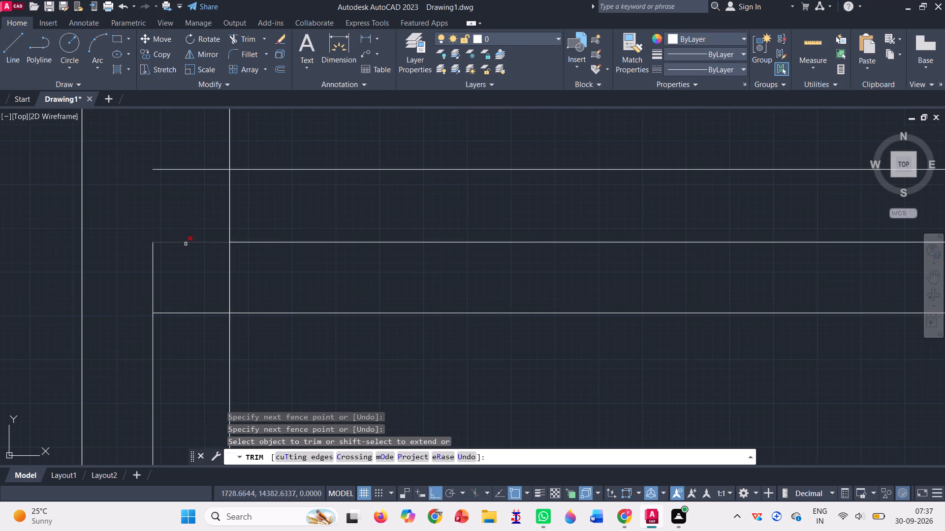
drag(190, 140, 209, 274)
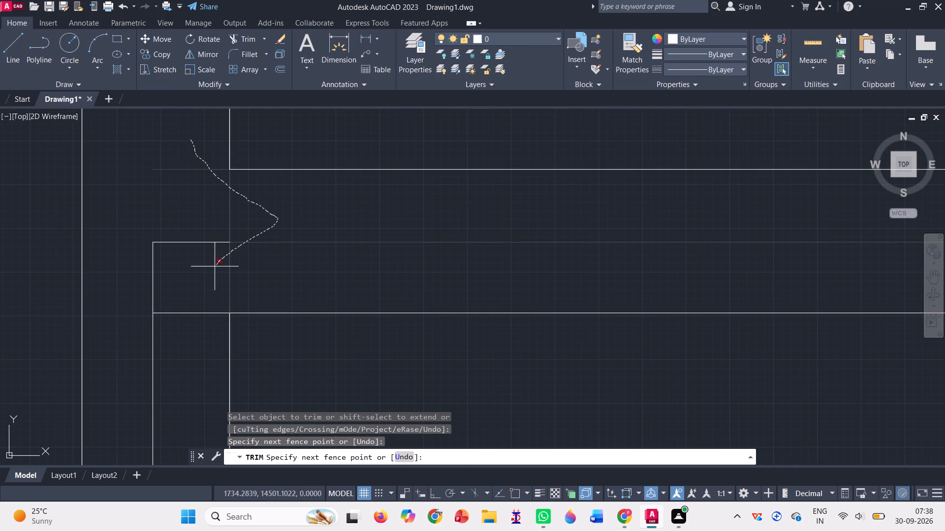
drag(209, 274, 208, 230)
Trim the centre line and line ends where the lower short partition's north end meets the lower narrow room's north wall.
scroll(183, 220, down, 6)
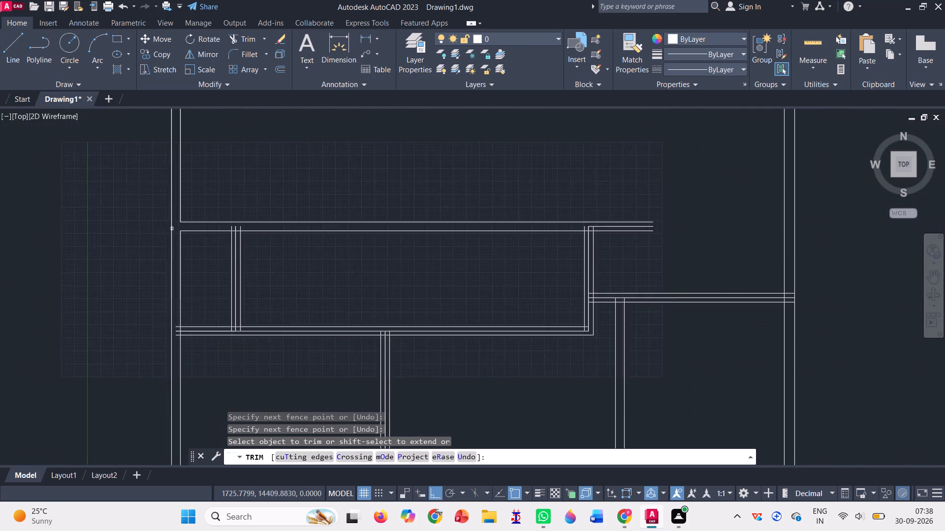
scroll(230, 224, up, 5)
scroll(243, 270, up, 1)
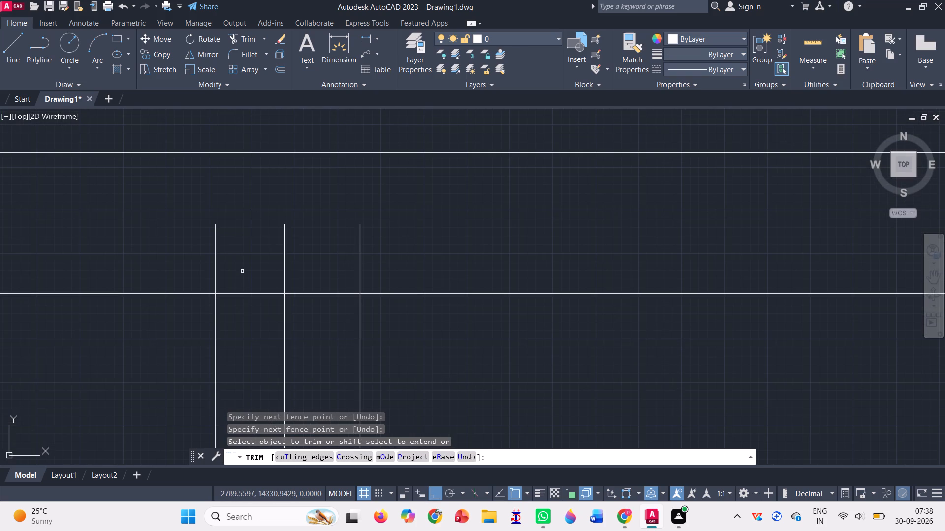
drag(201, 250, 296, 266)
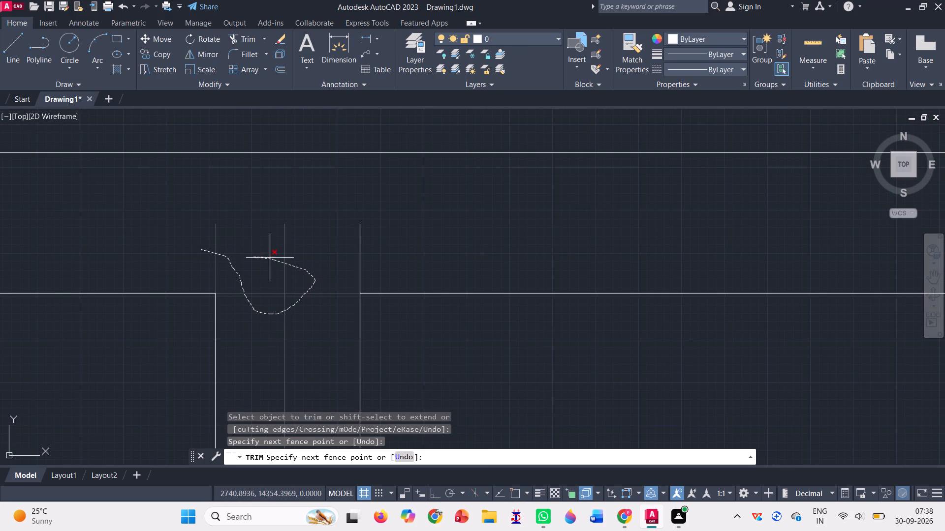
drag(296, 266, 375, 265)
Draw a line extending the lower narrow room's east wall outer face up to its north wall's north face, closing the northeast corner.
scroll(333, 252, down, 8)
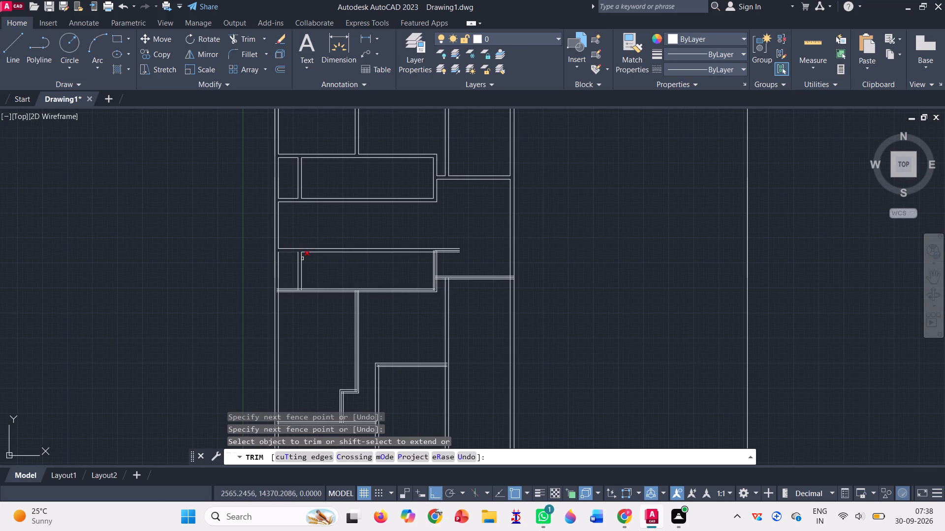
scroll(442, 248, up, 4)
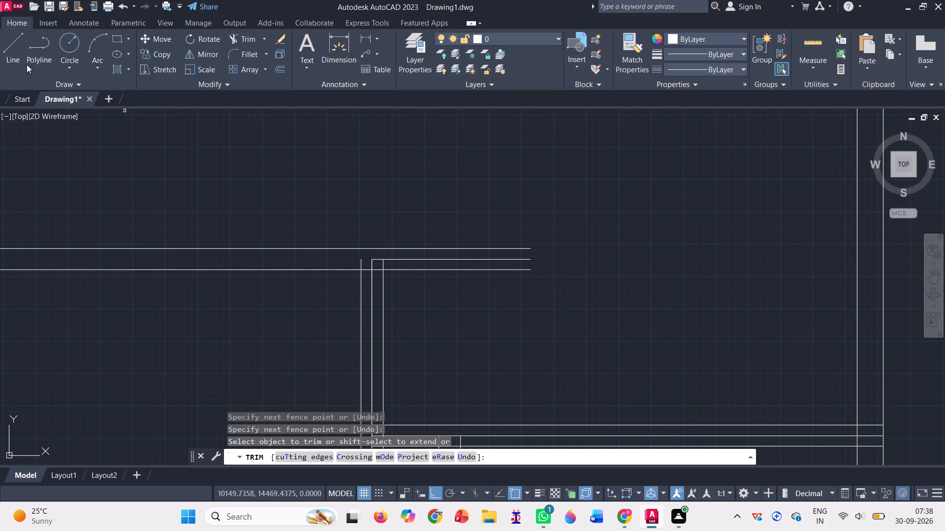
click(19, 53)
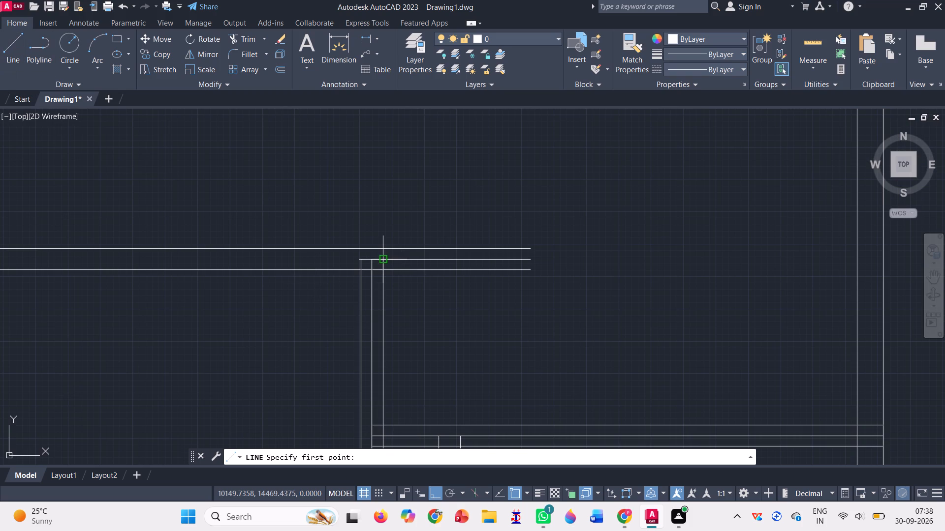
click(382, 260)
click(382, 250)
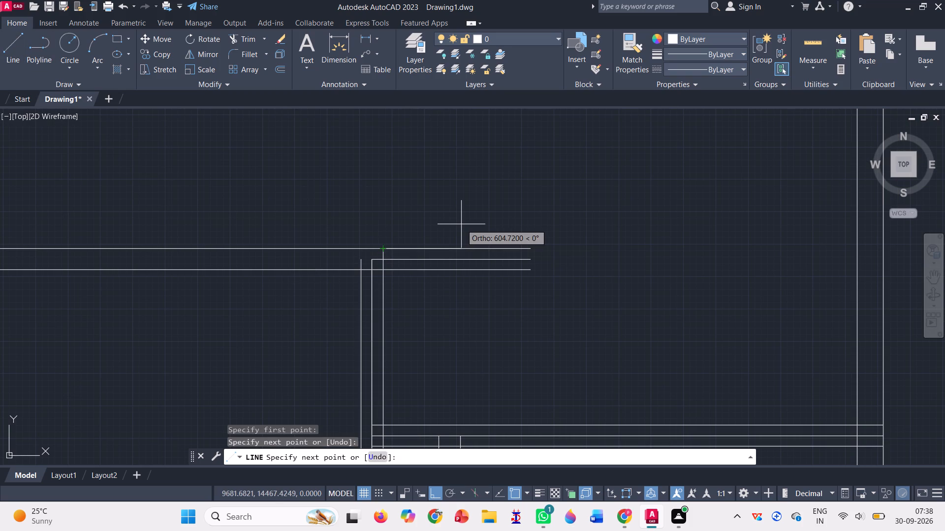
key(Return)
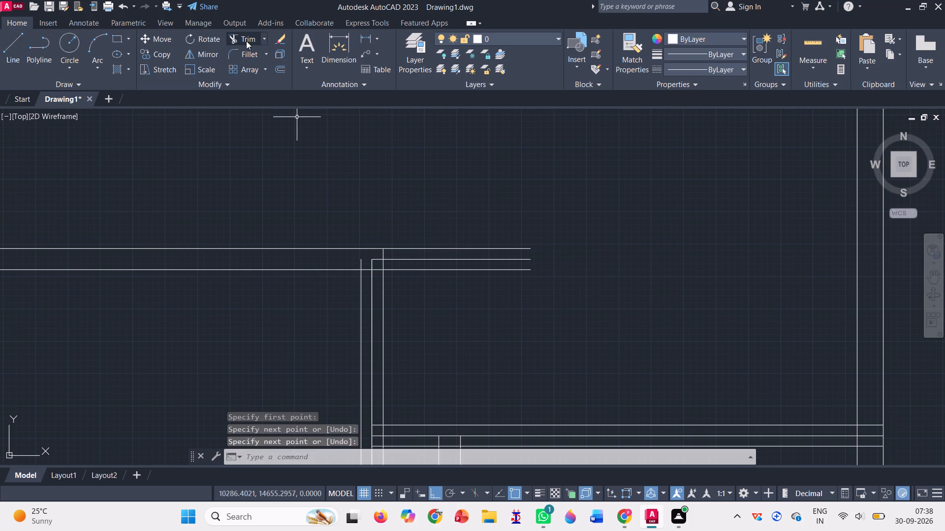
Trim the north wall lines overhanging east of the lower narrow room, plus the centre lines and line ends inside its northeast corner.
click(246, 41)
drag(441, 240, 429, 316)
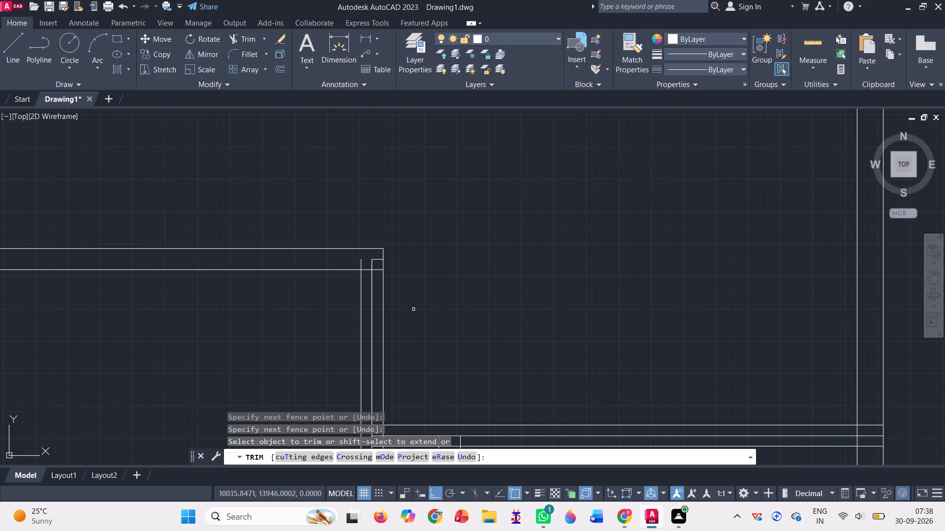
scroll(368, 269, up, 4)
drag(302, 234, 377, 234)
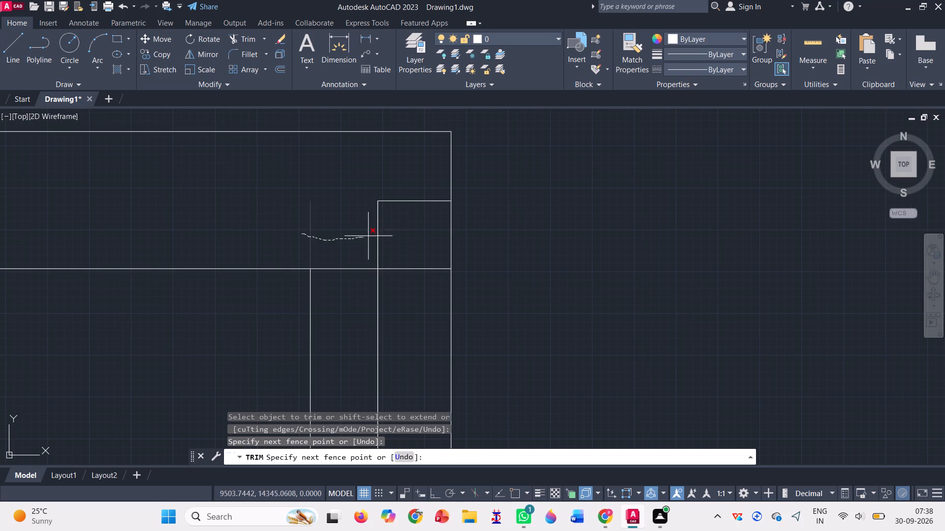
drag(377, 234, 382, 230)
drag(408, 196, 374, 303)
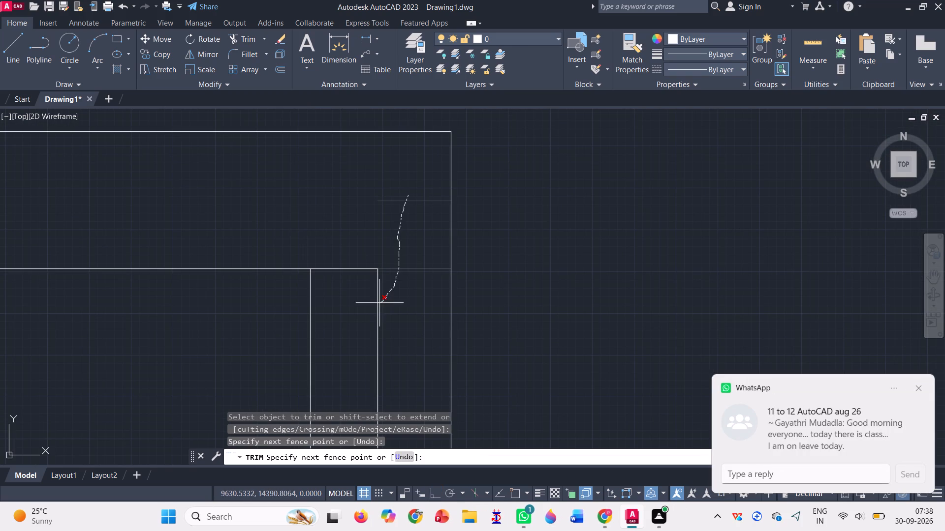
drag(374, 303, 356, 253)
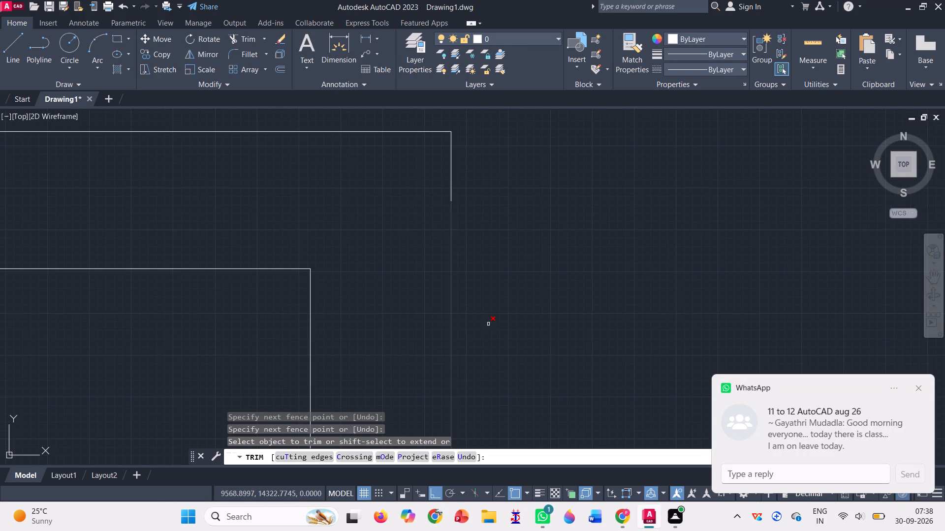
Trim the line ends where the lower eastern horizontal wall's west end meets the lower narrow room's east wall.
scroll(541, 273, down, 2)
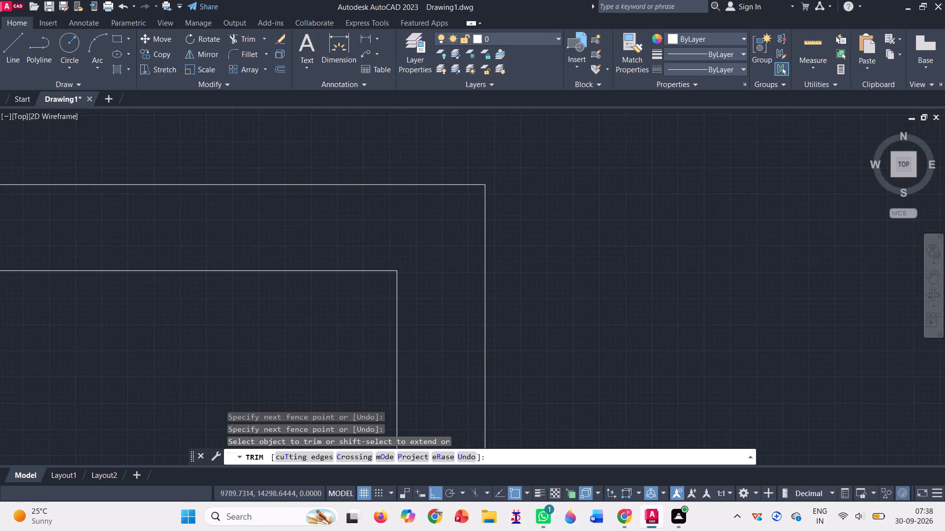
scroll(541, 273, down, 5)
scroll(536, 319, up, 5)
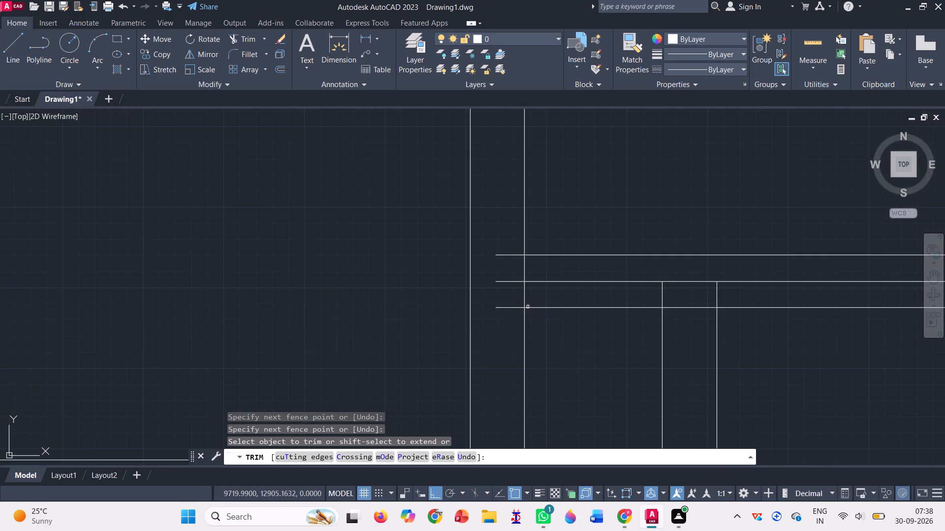
drag(503, 247, 521, 275)
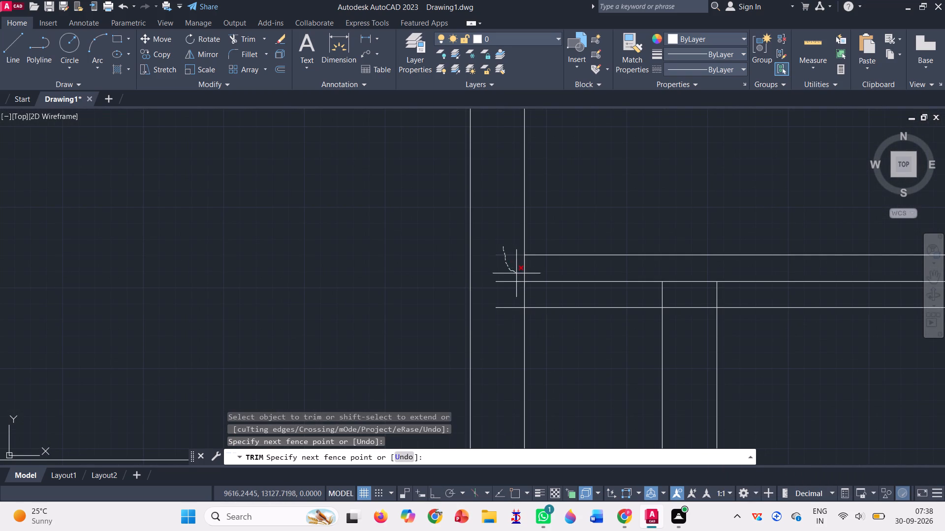
drag(521, 275, 503, 326)
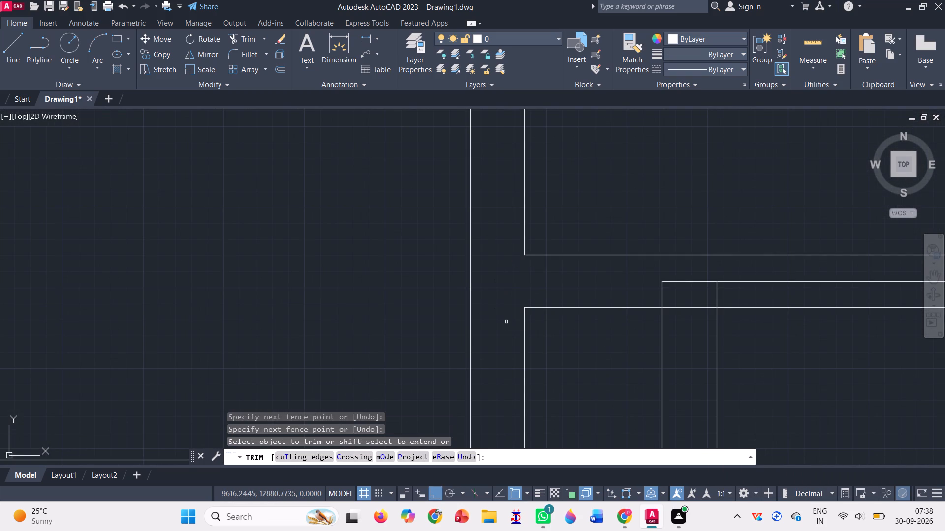
Trim the centre line and line ends where the vertical wall's north end meets the lower eastern horizontal wall.
scroll(499, 286, down, 3)
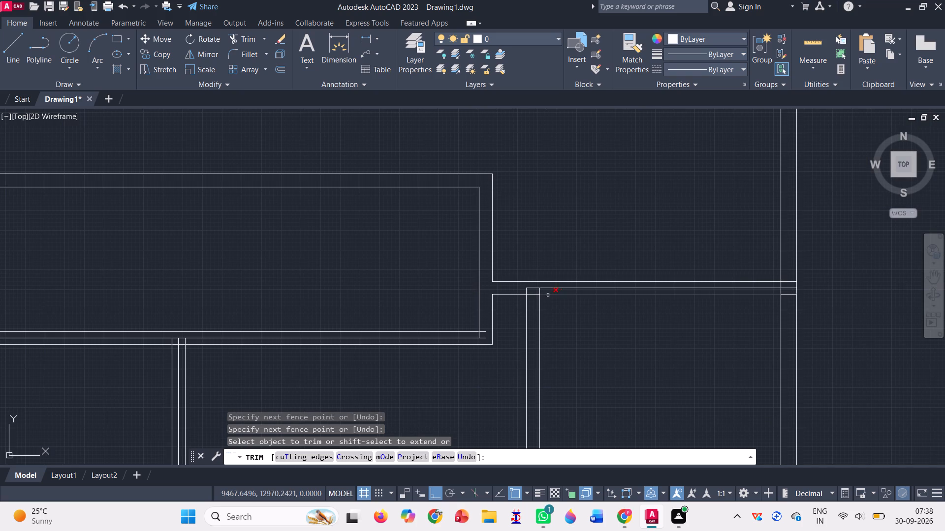
scroll(525, 279, up, 3)
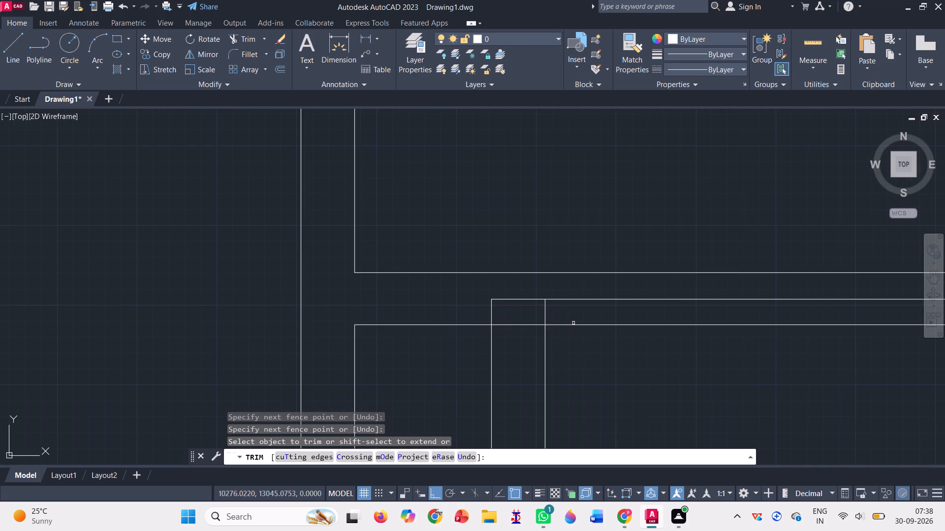
scroll(575, 326, up, 2)
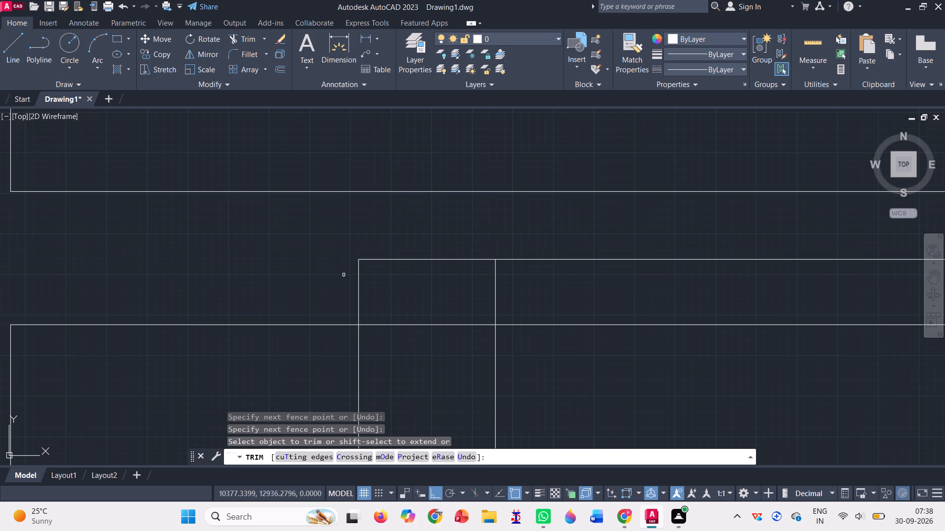
drag(343, 277, 476, 308)
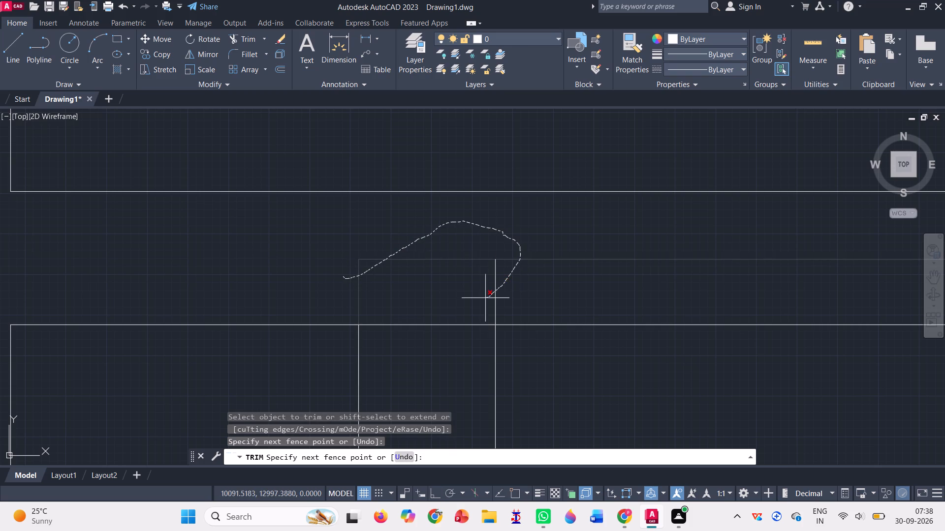
drag(476, 308, 433, 351)
Trim the line ends where the lower eastern horizontal wall's east end meets the long vertical wall bounding the western rooms.
scroll(369, 269, down, 4)
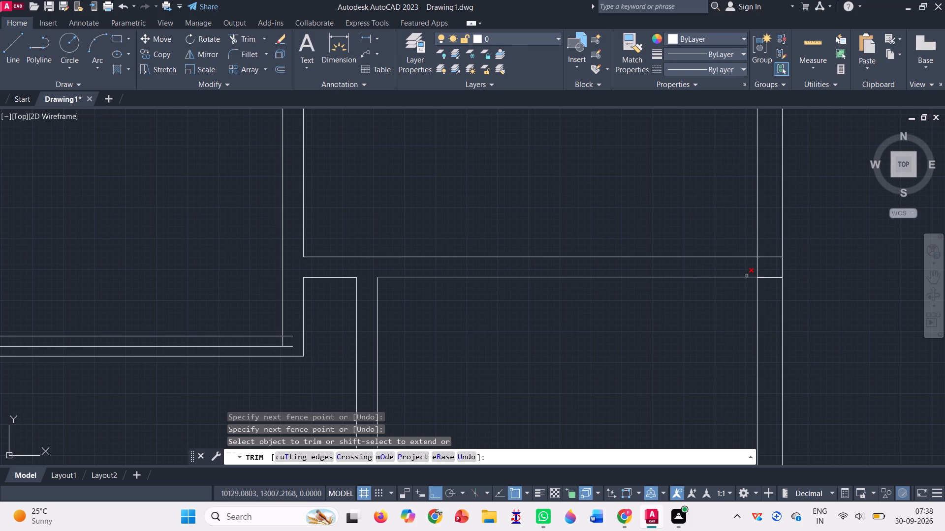
scroll(747, 276, up, 4)
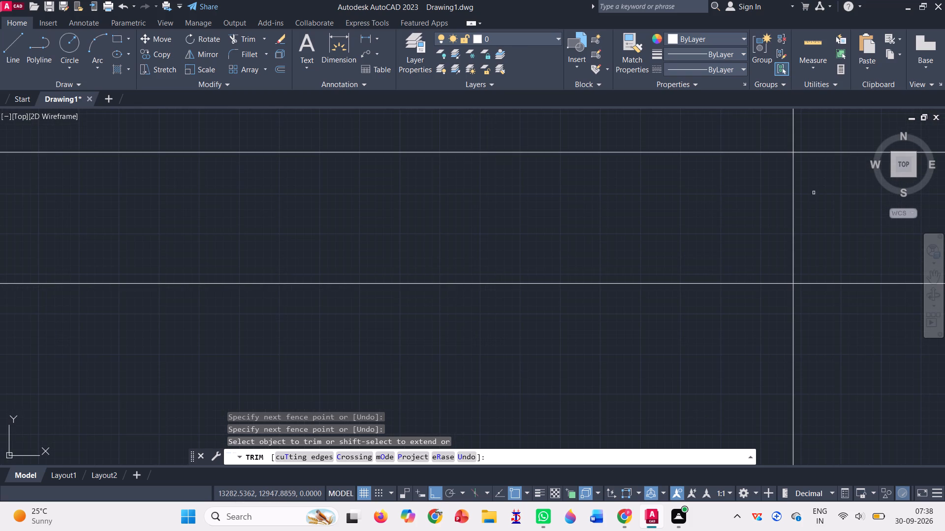
drag(819, 139, 828, 312)
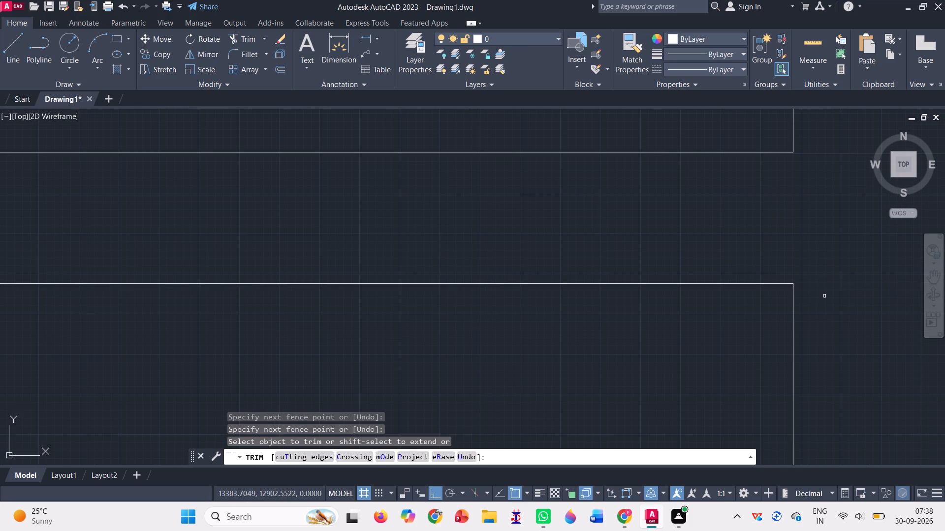
Trim the south wall's centre line and overhanging line ends inside the lower narrow room's southeast corner.
scroll(783, 249, down, 5)
scroll(518, 284, down, 1)
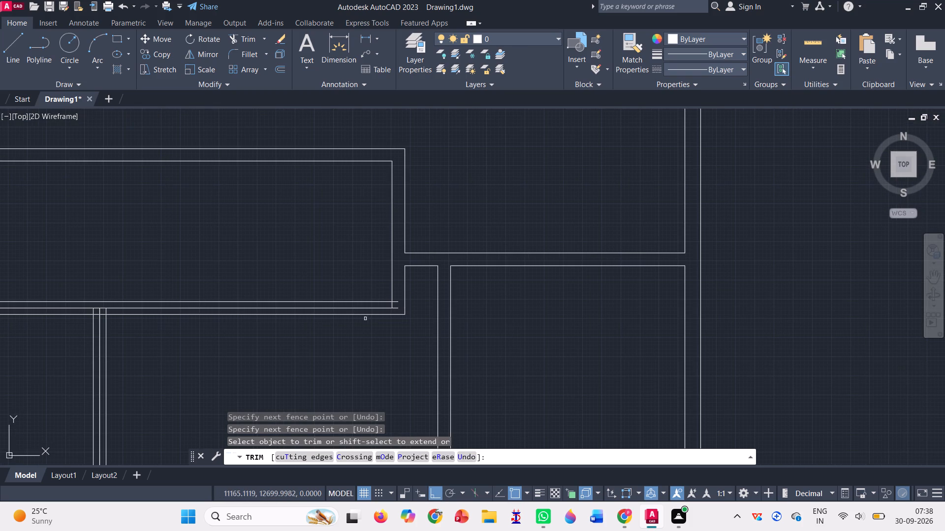
scroll(380, 302, up, 7)
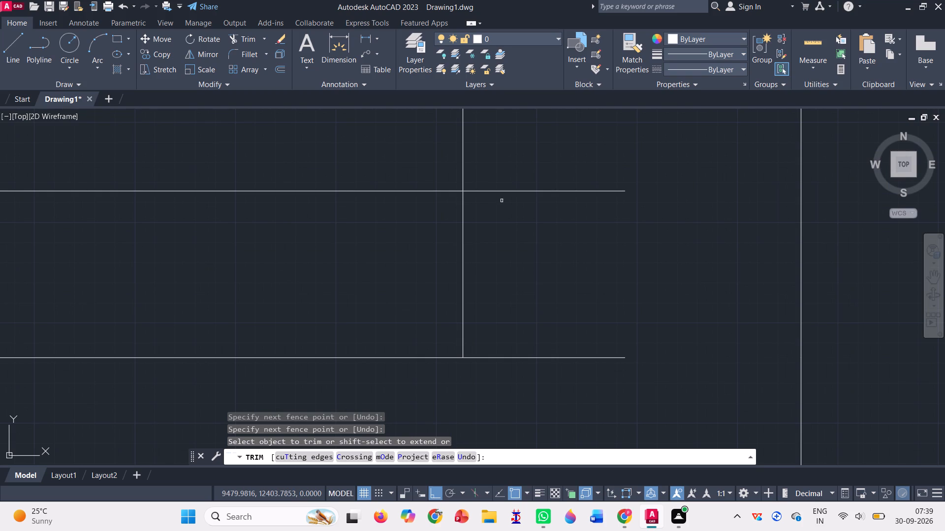
drag(544, 165, 516, 362)
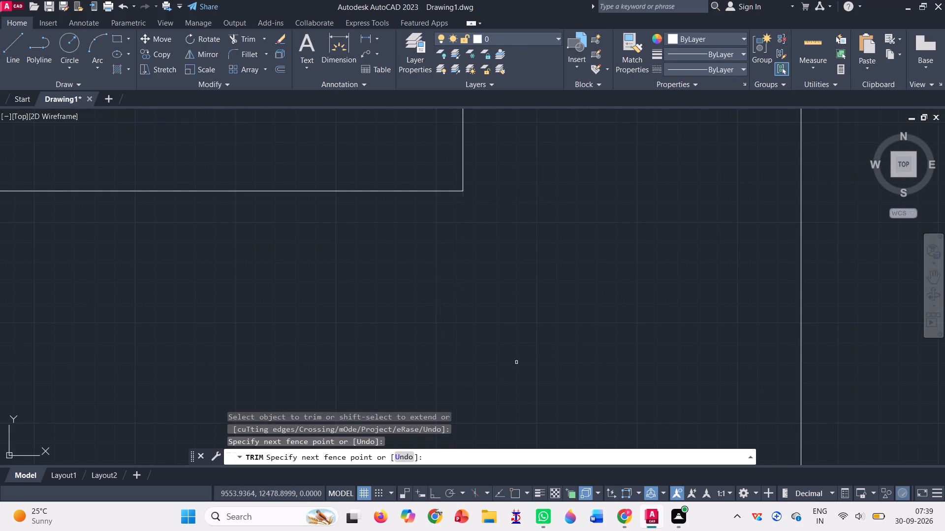
scroll(547, 331, down, 7)
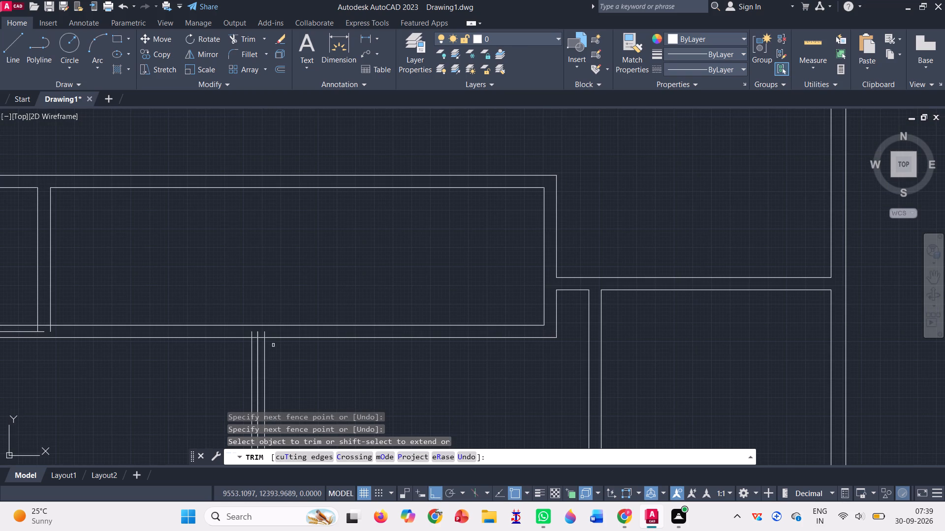
Trim the centre line and line ends where the vertical wall's north end meets the lower narrow room's south wall.
scroll(245, 336, up, 5)
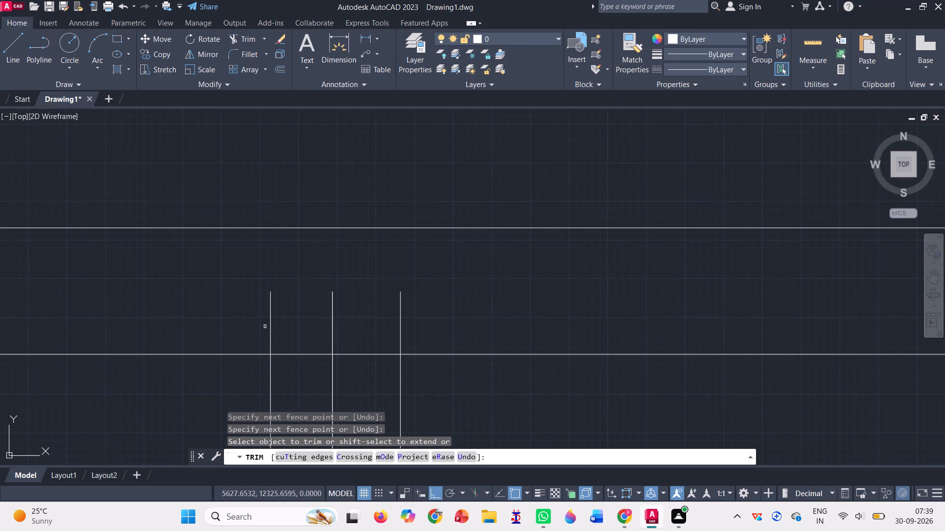
drag(264, 326, 455, 327)
Trim the centre line and line ends where the lower narrow room's short partition meets its south wall.
scroll(431, 305, down, 6)
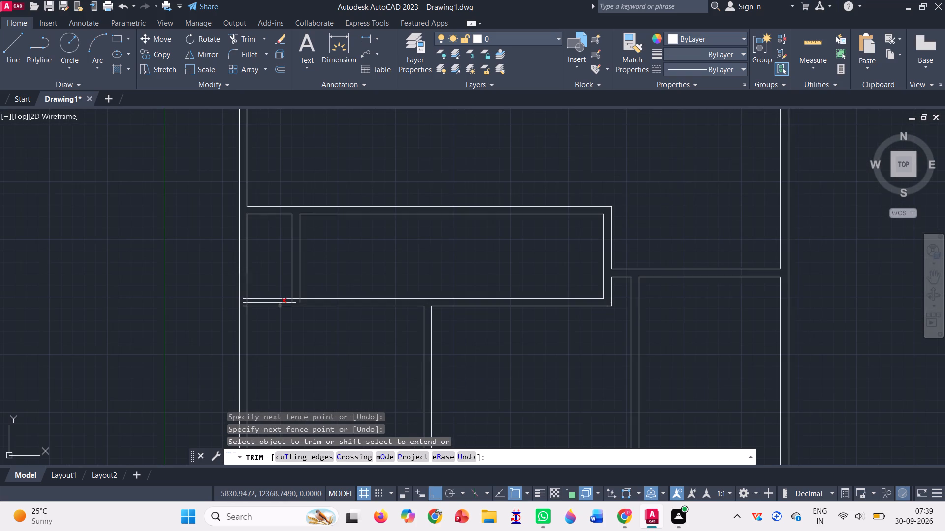
scroll(288, 299, up, 4)
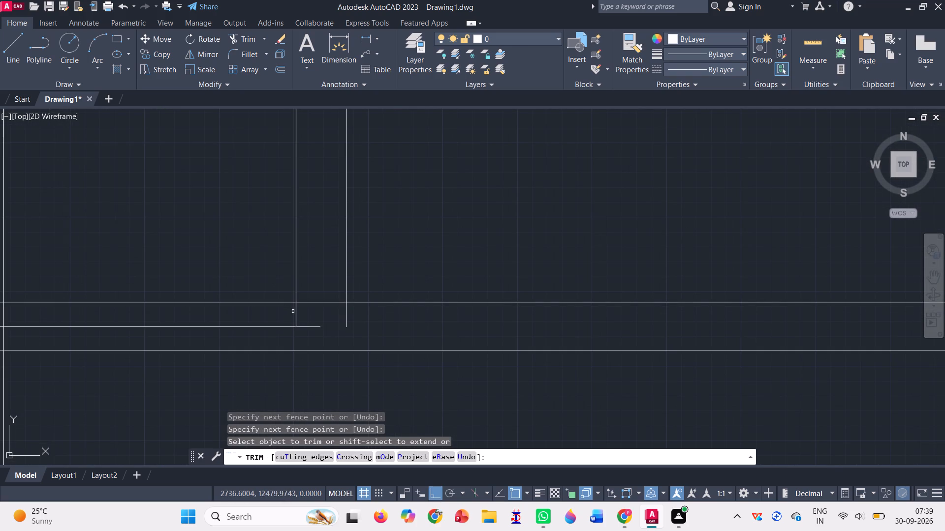
scroll(301, 322, up, 1)
drag(322, 324, 261, 341)
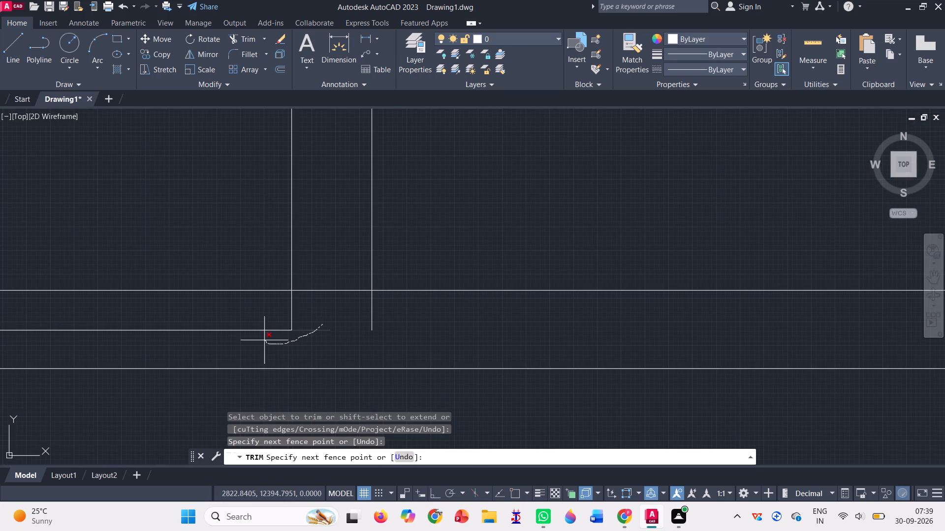
drag(261, 341, 393, 324)
Trim the line ends where the lower narrow room's south wall meets the outer west wall.
scroll(420, 318, down, 3)
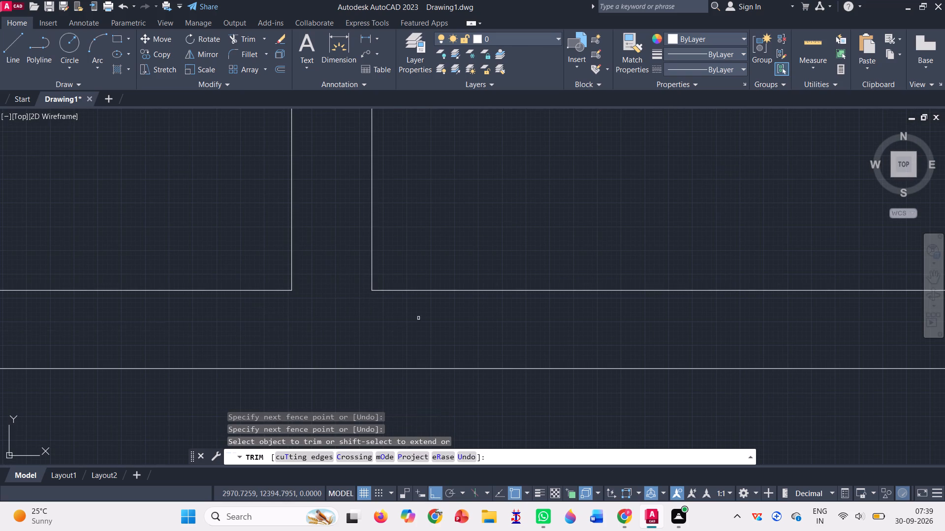
scroll(423, 318, down, 3)
scroll(396, 320, up, 4)
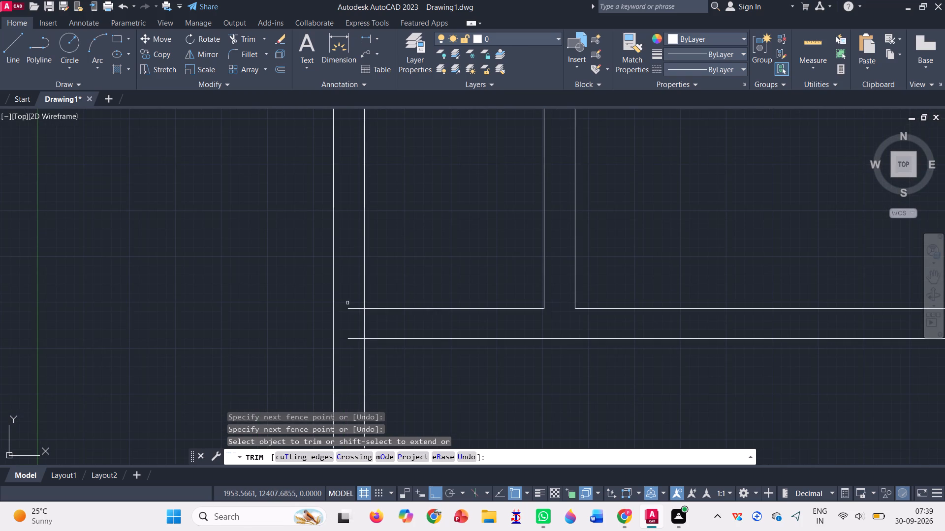
scroll(364, 318, up, 1)
drag(345, 291, 371, 318)
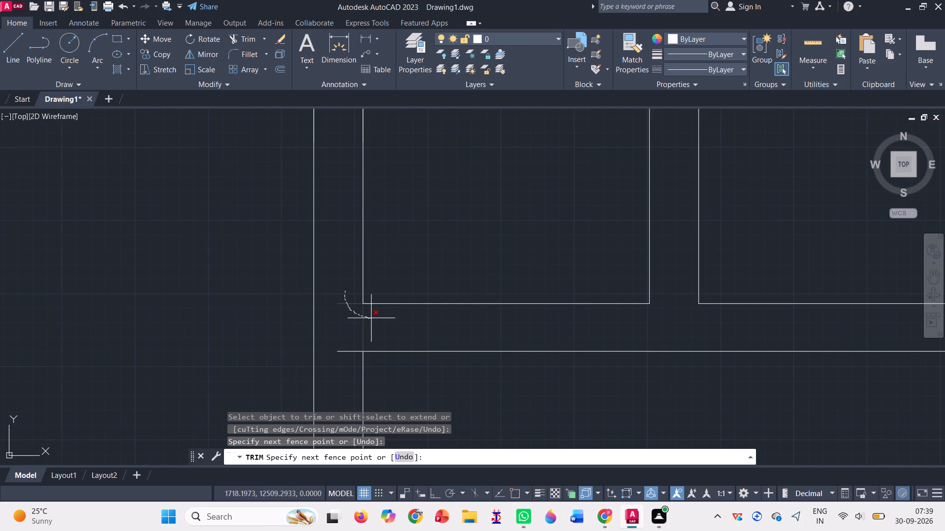
drag(371, 318, 339, 367)
Trim the centre line and line ends where the southern middle room's north wall meets the vertical wall to its east.
scroll(341, 340, down, 3)
scroll(289, 328, down, 3)
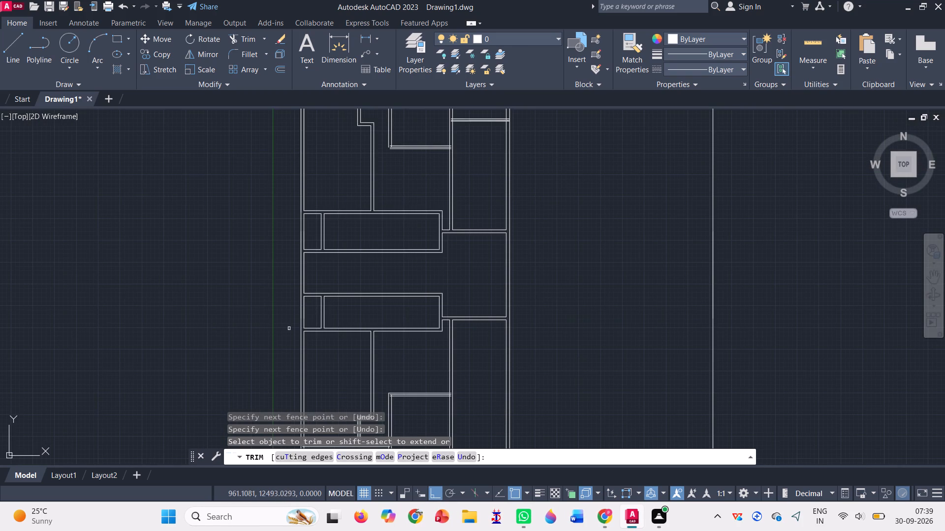
scroll(438, 292, down, 1)
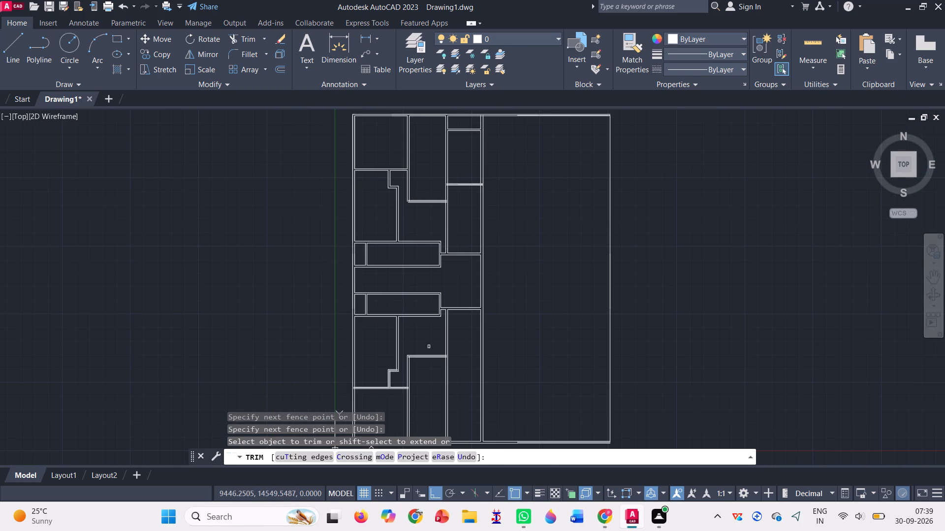
scroll(435, 367, up, 3)
scroll(472, 330, up, 2)
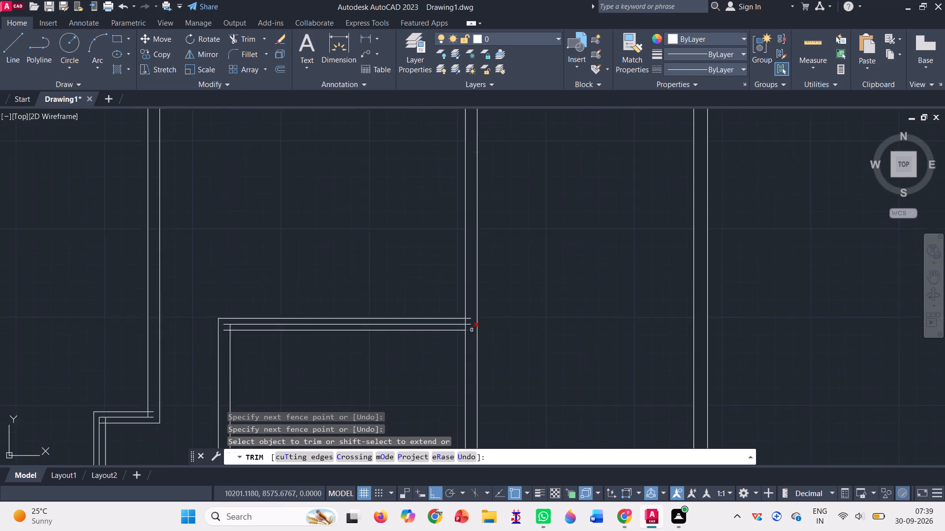
scroll(472, 330, up, 3)
drag(429, 240, 393, 300)
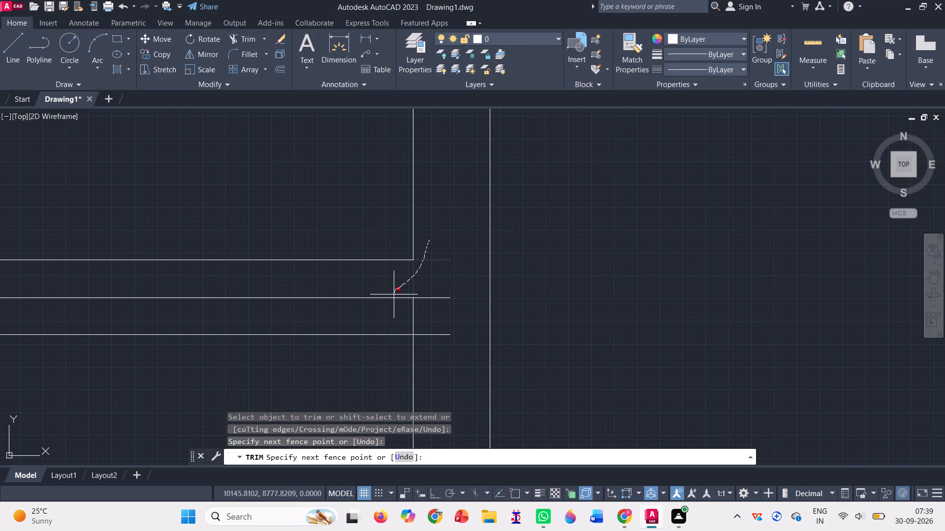
drag(393, 300, 430, 352)
Trim the overhanging line ends inside the southern middle room's northwest corner.
scroll(460, 315, down, 1)
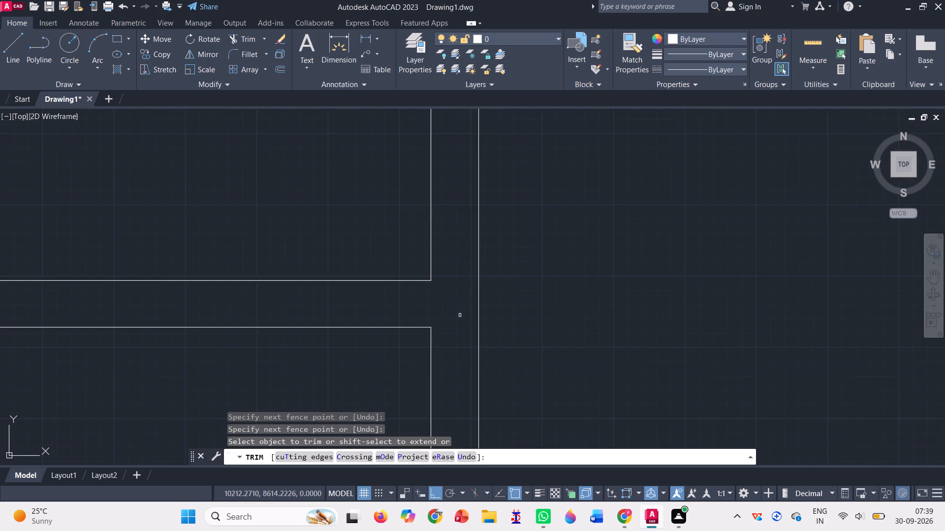
scroll(460, 315, down, 1)
scroll(518, 305, down, 2)
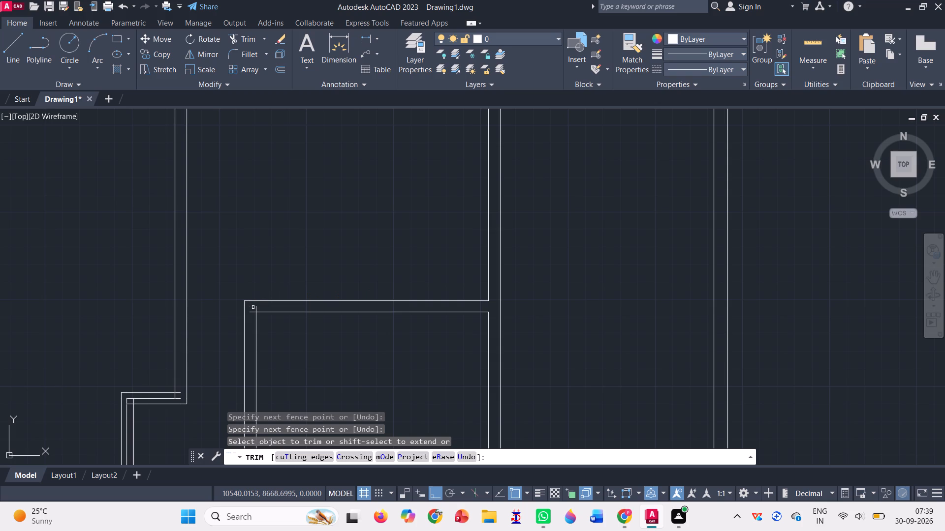
scroll(251, 313, up, 3)
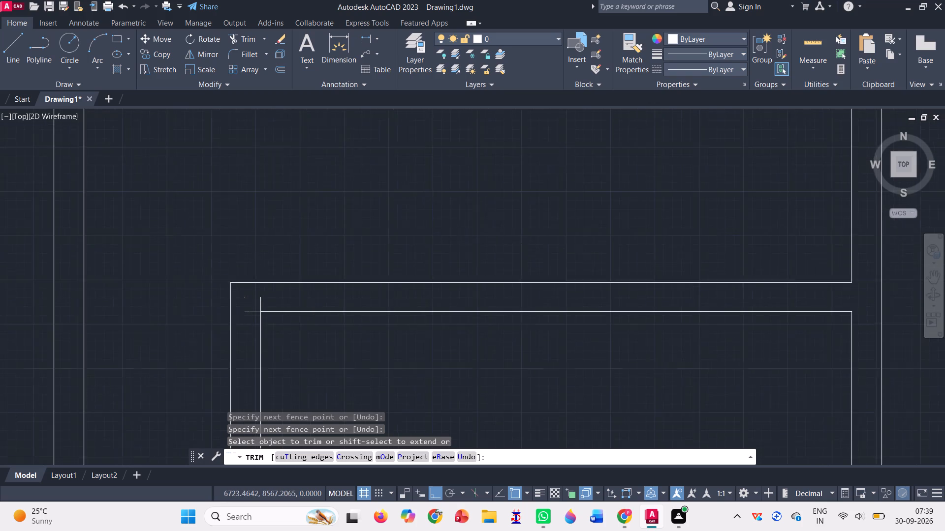
scroll(273, 300, up, 2)
drag(261, 295, 227, 313)
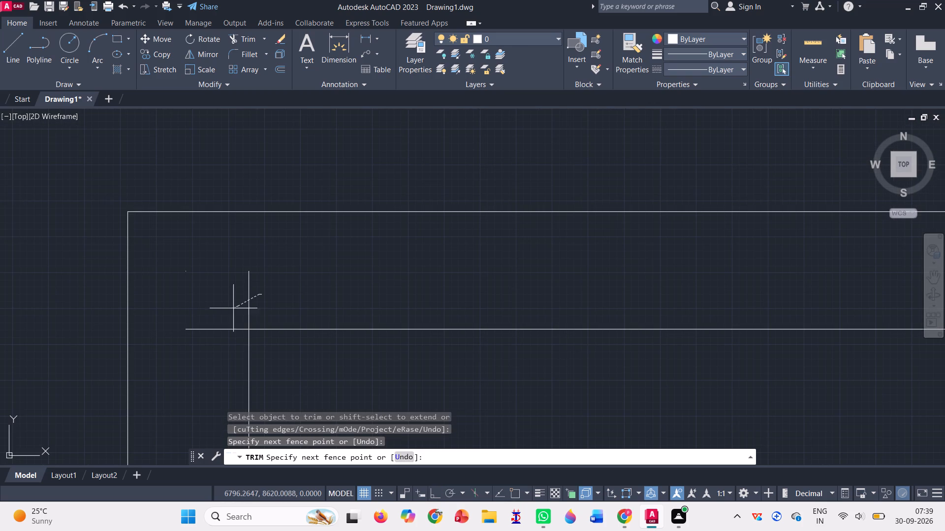
drag(227, 313, 208, 351)
Trim the centre line and overhanging line ends inside the eastern corner of the lower stepped wall's jog.
scroll(231, 303, down, 4)
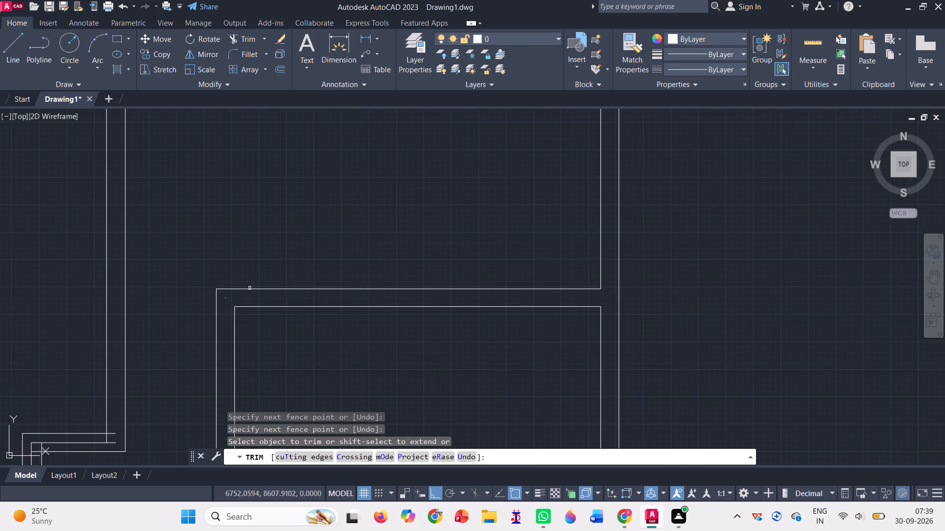
scroll(250, 288, down, 2)
scroll(305, 243, down, 1)
scroll(225, 315, up, 4)
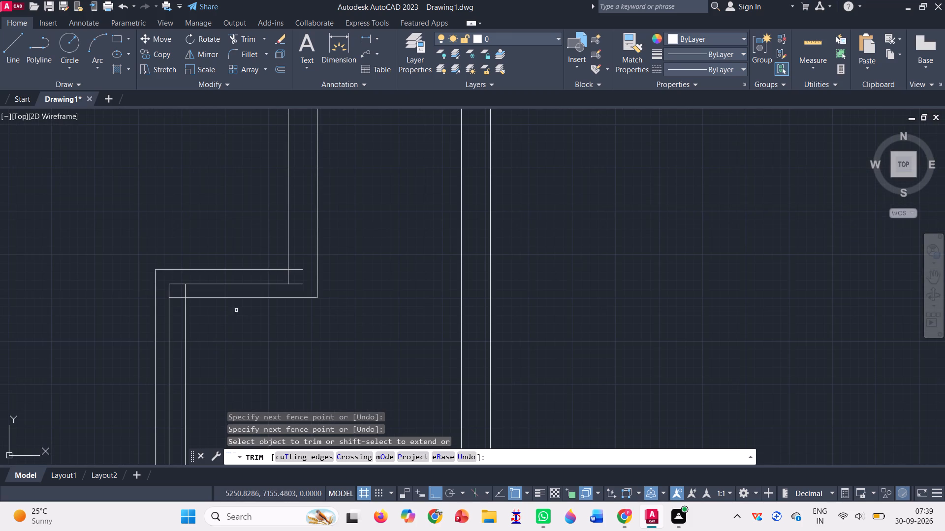
scroll(274, 285, up, 4)
drag(410, 166, 320, 244)
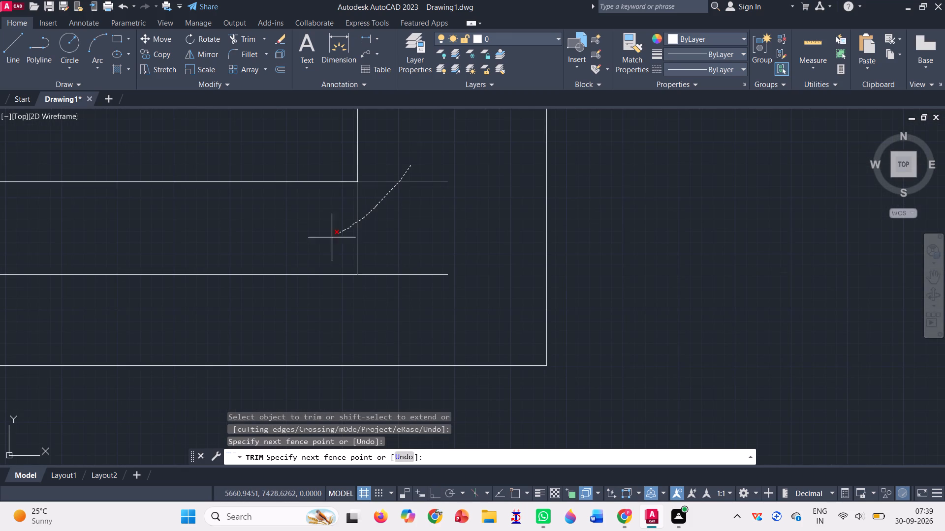
drag(320, 244, 390, 278)
Trim the centre line and overhanging line ends inside the western corner of the lower stepped wall's jog.
scroll(435, 262, down, 3)
scroll(435, 262, up, 2)
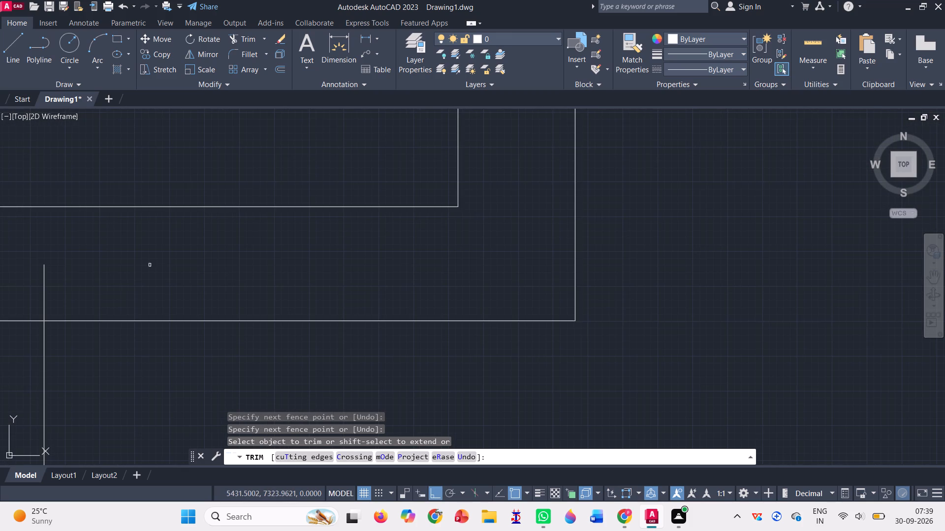
scroll(214, 278, down, 2)
scroll(112, 286, up, 3)
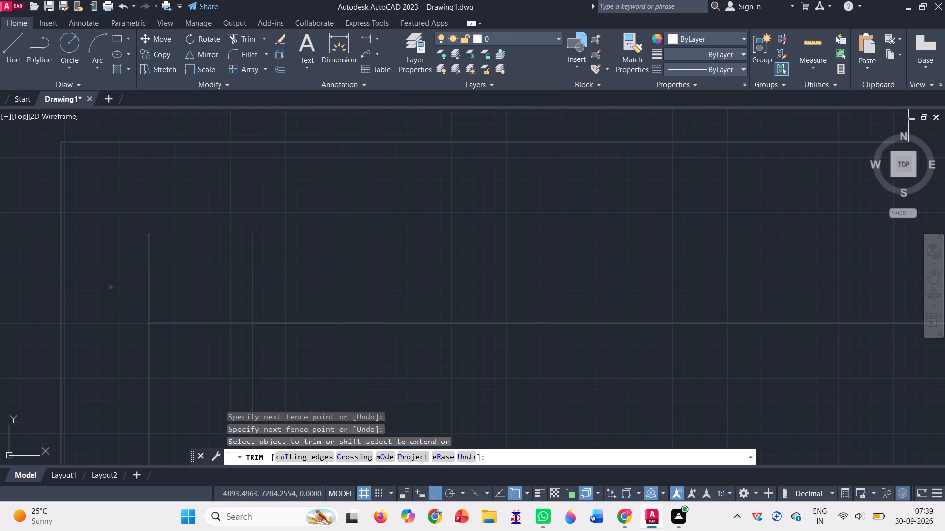
drag(117, 282, 138, 350)
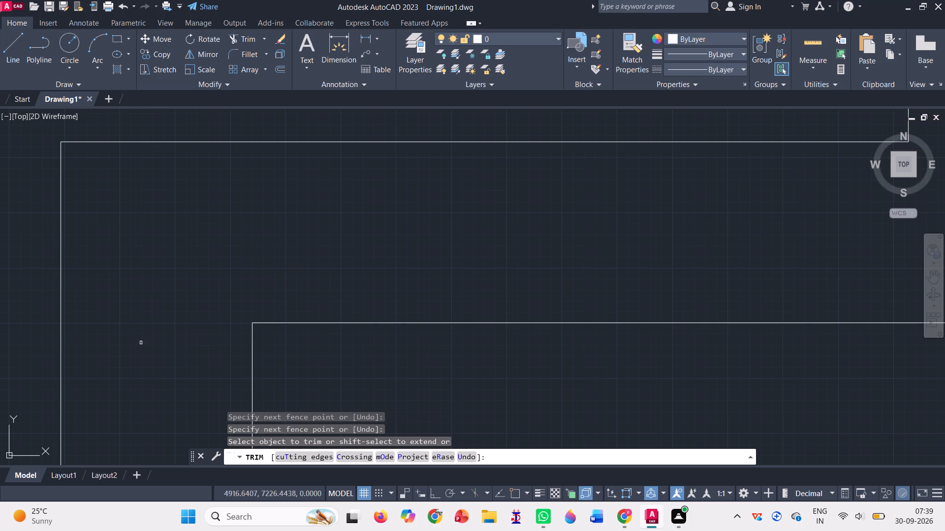
Trim the centre line and line ends where the lower stepped wall's south end meets the southwest room's north wall.
scroll(213, 264, down, 7)
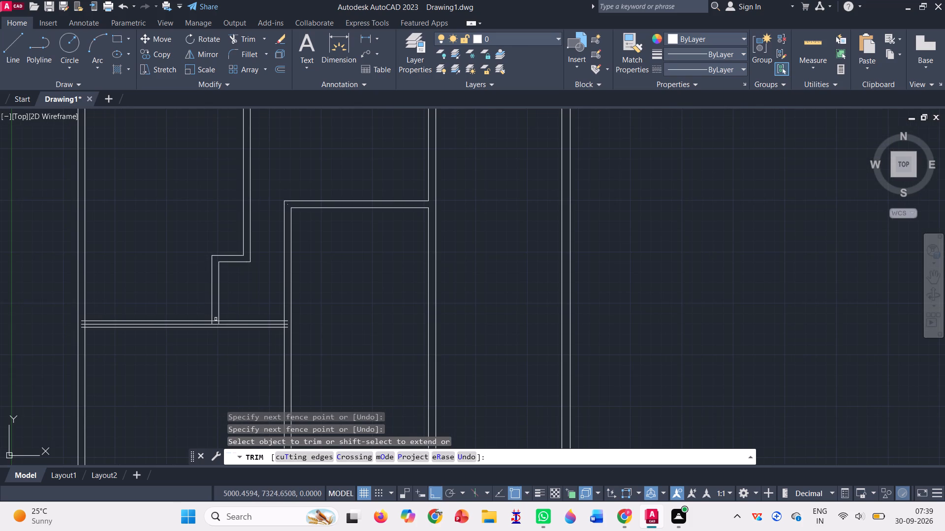
scroll(216, 319, up, 5)
drag(104, 384, 177, 402)
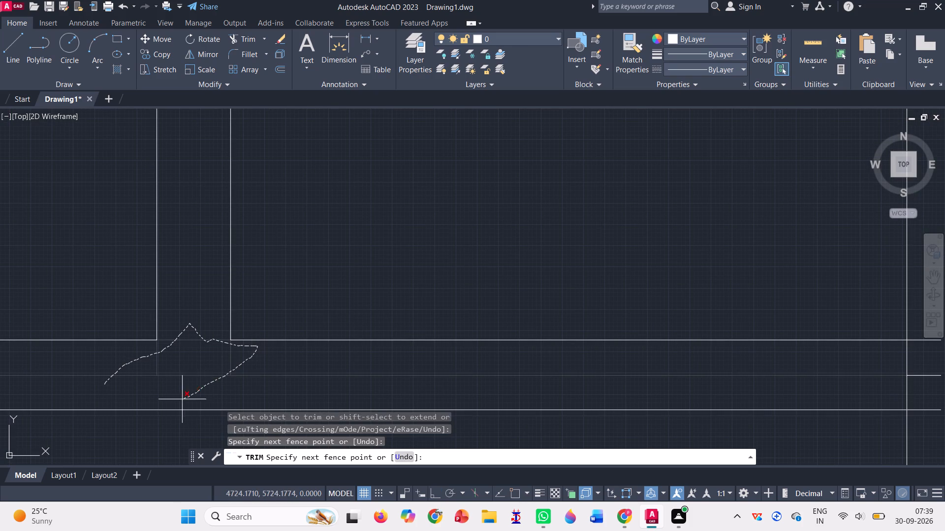
drag(177, 402, 177, 402)
Trim the centre line stub and line ends where the southwest room's north wall meets the southern middle room's west wall.
scroll(192, 382, down, 4)
scroll(301, 374, up, 2)
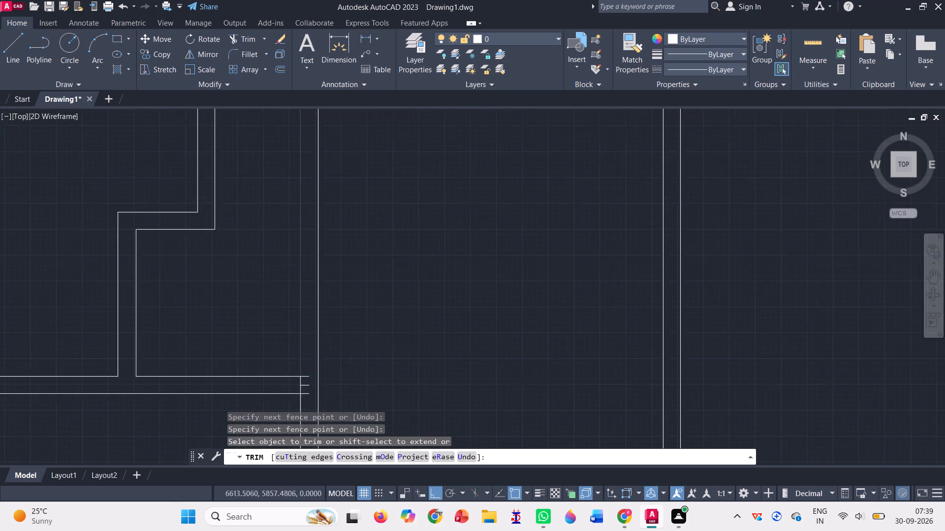
scroll(301, 374, up, 1)
scroll(331, 327, down, 3)
scroll(309, 359, up, 4)
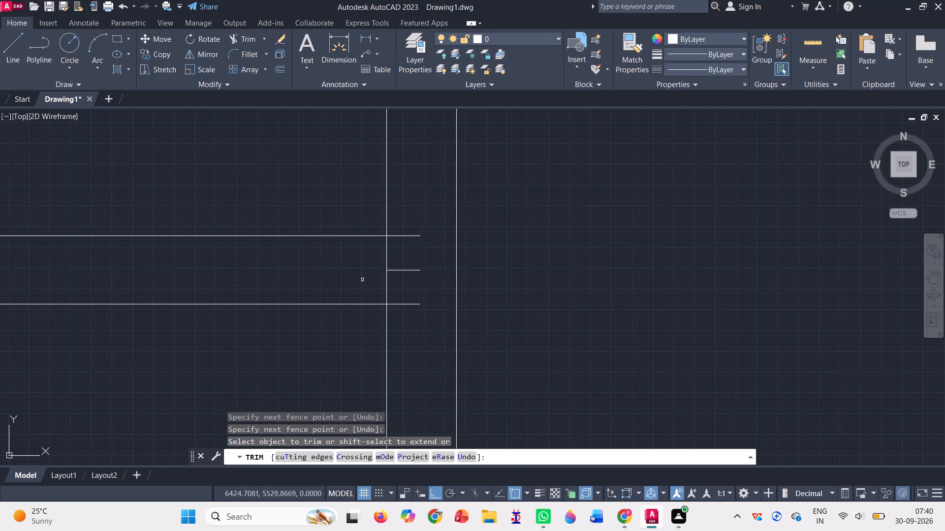
drag(420, 223, 400, 266)
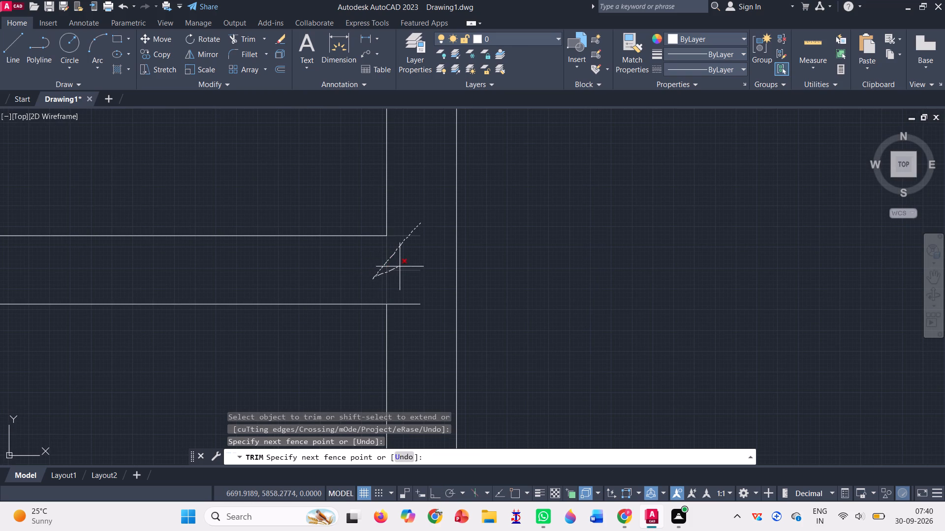
drag(400, 266, 398, 329)
Trim the line ends where the southwest room's north wall meets the outer west wall.
scroll(437, 295, down, 4)
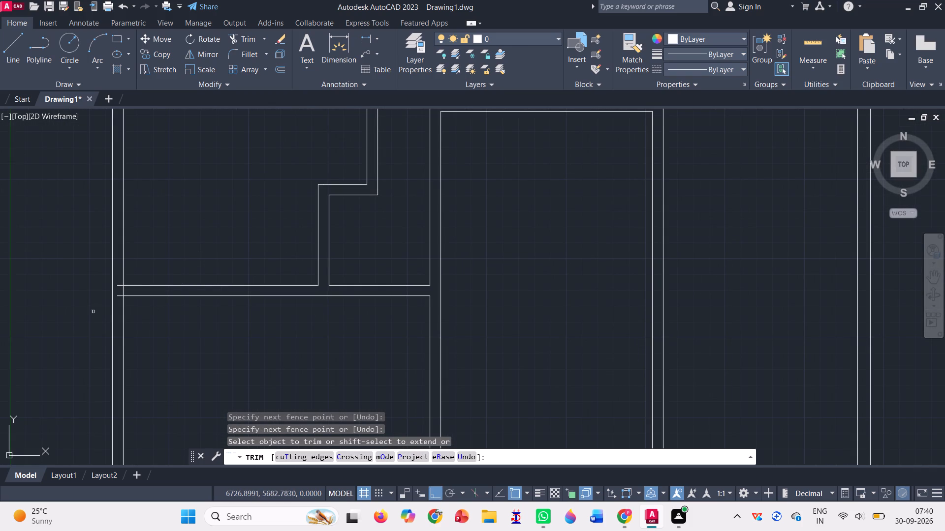
scroll(127, 282, up, 5)
drag(50, 290, 53, 327)
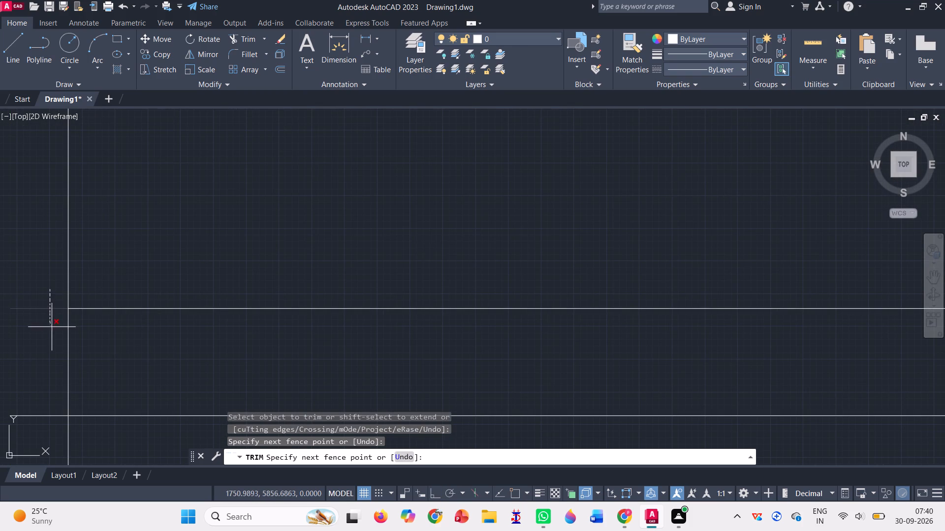
drag(53, 327, 39, 428)
Close the outer southwest corner of the northern middle room's wall with lines joining the west wall's outer line to the south wall's lower line.
scroll(78, 365, down, 5)
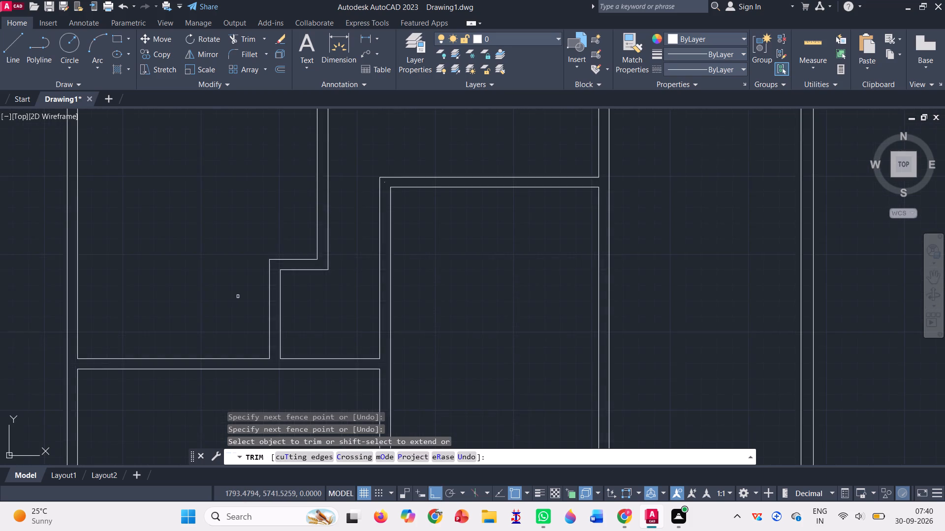
scroll(239, 296, down, 3)
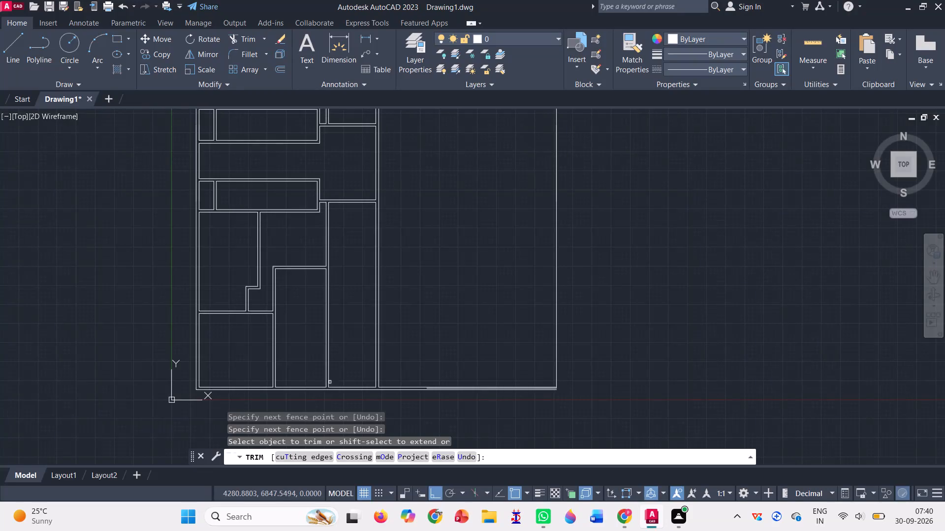
scroll(409, 353, down, 2)
scroll(372, 188, up, 2)
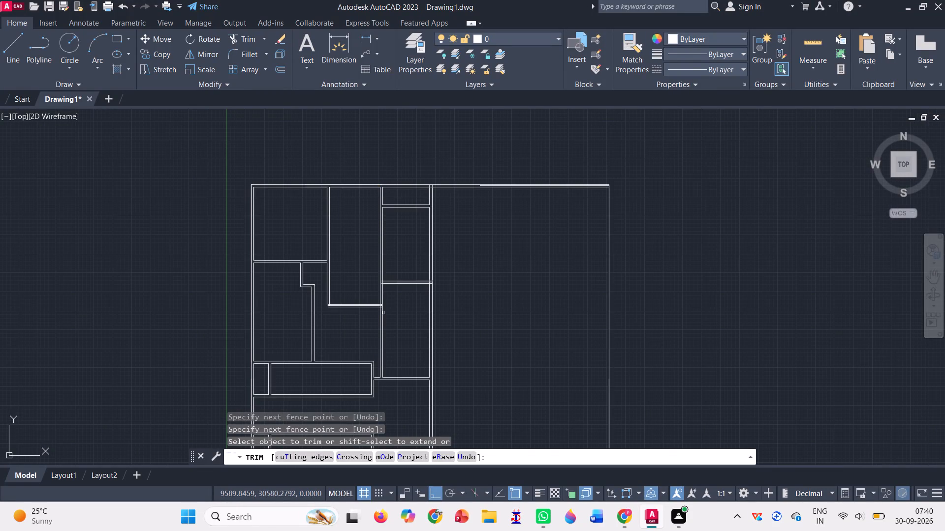
scroll(326, 288, up, 2)
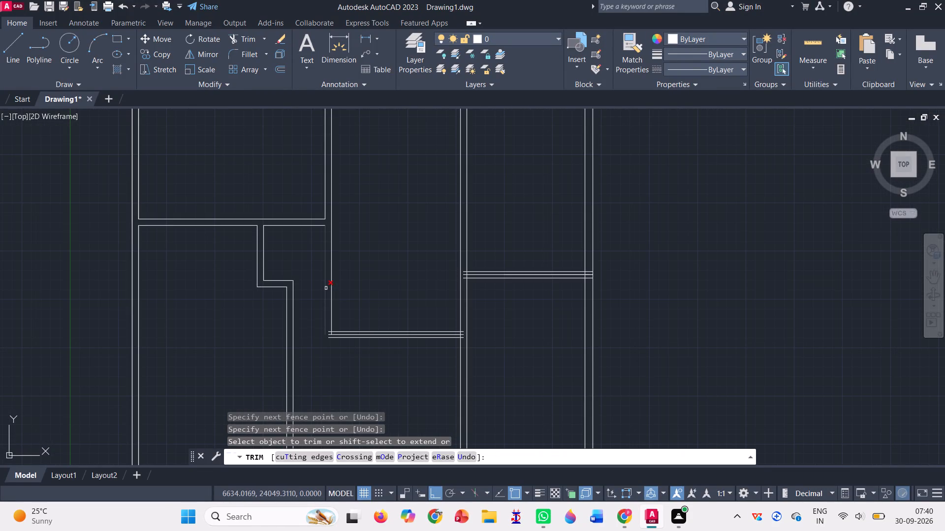
click(13, 56)
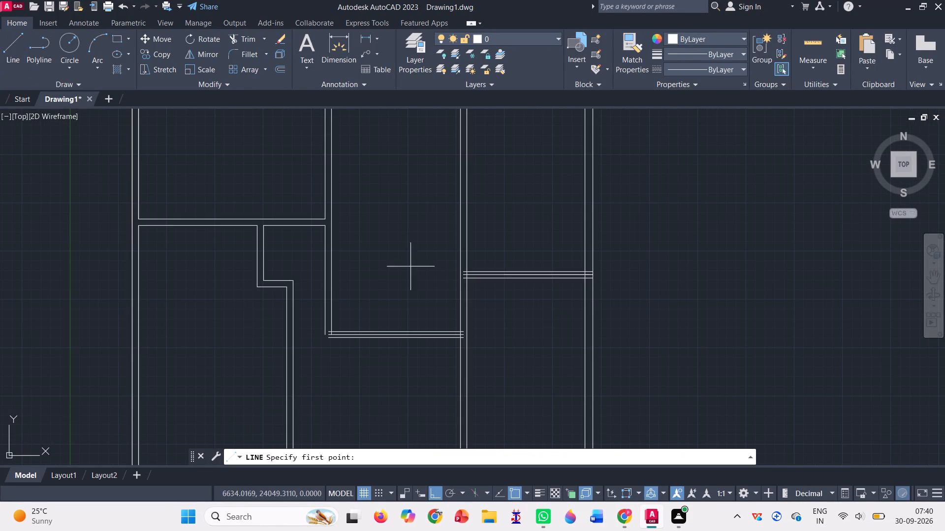
scroll(310, 350, up, 3)
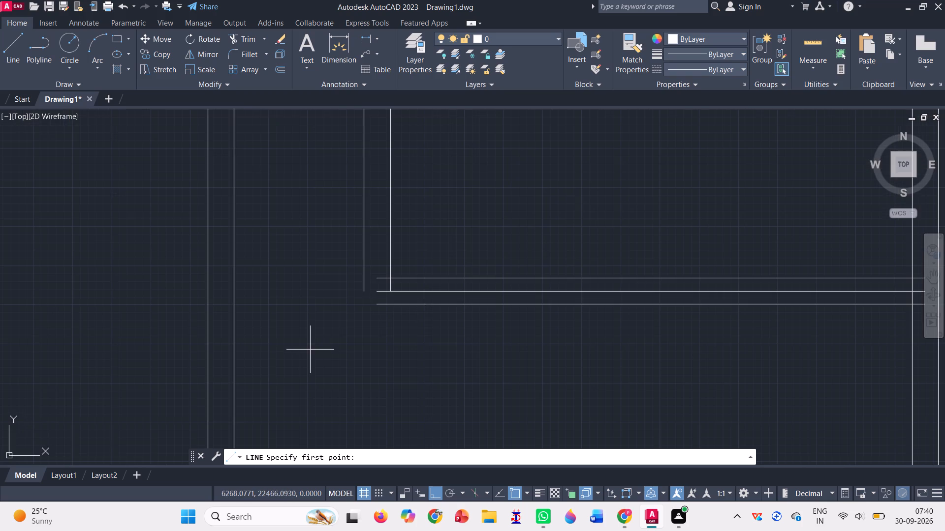
click(364, 288)
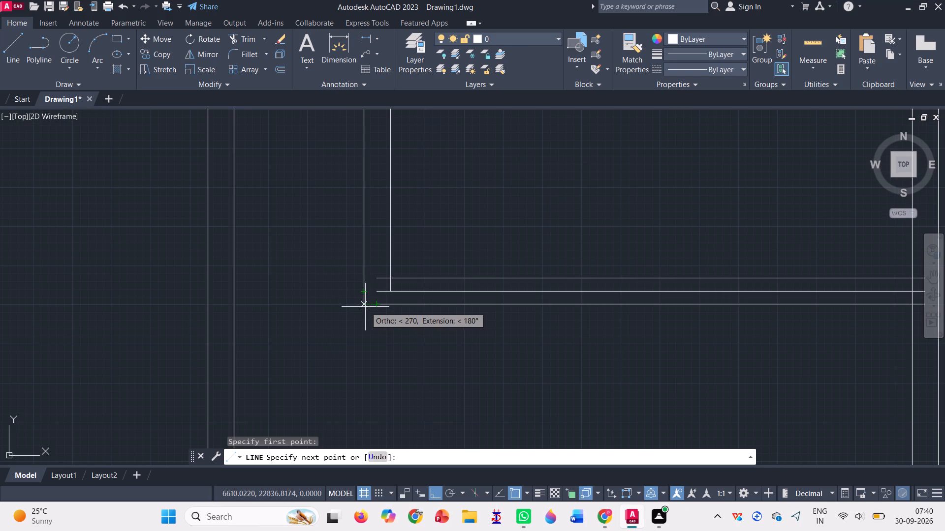
click(365, 305)
click(382, 306)
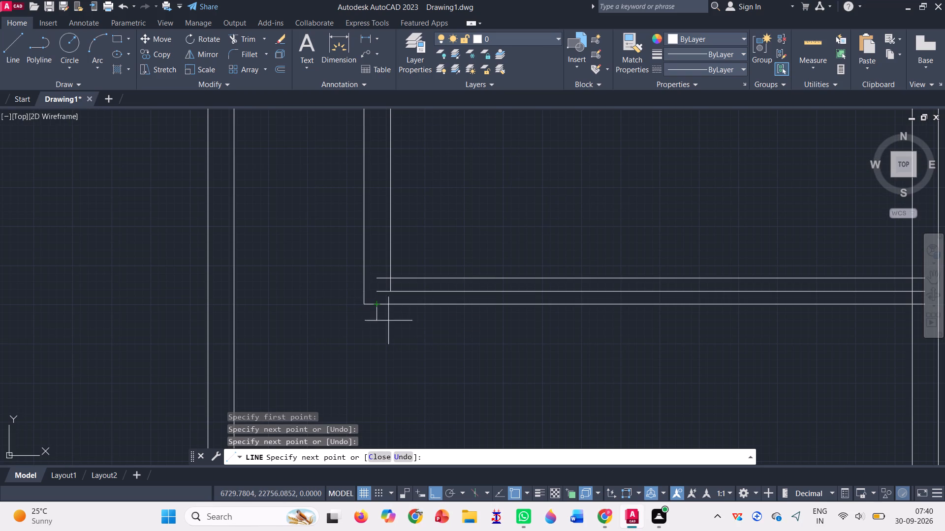
key(Return)
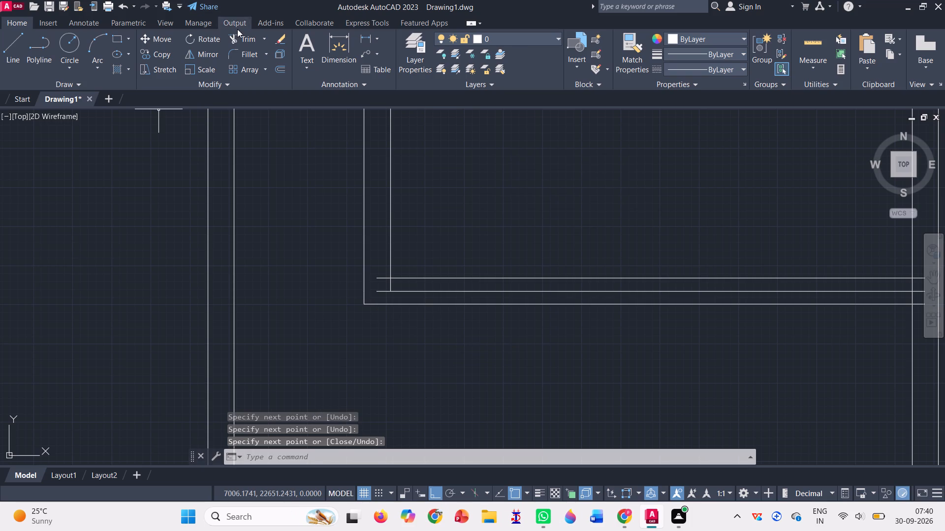
Trim the overhanging south wall line ends and centre line at the northern middle room's inner southwest corner.
click(235, 37)
scroll(401, 285, up, 4)
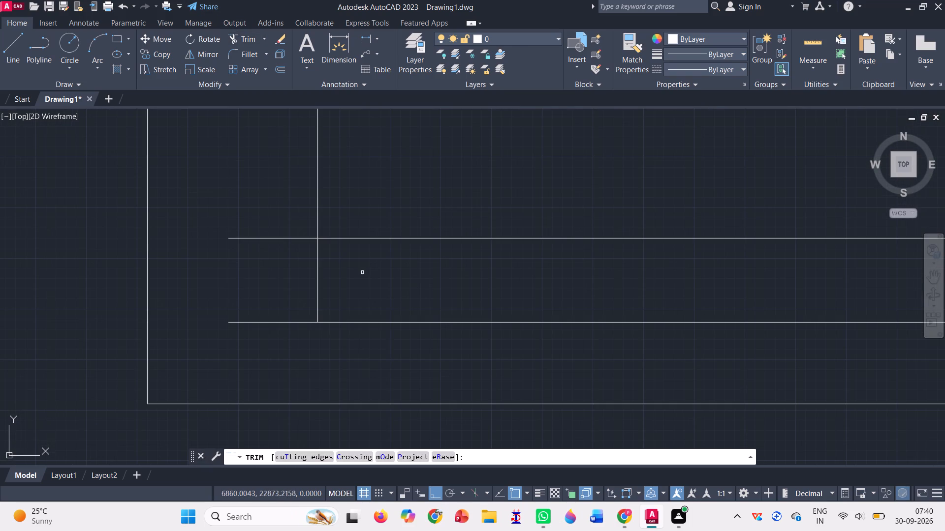
drag(267, 221, 262, 336)
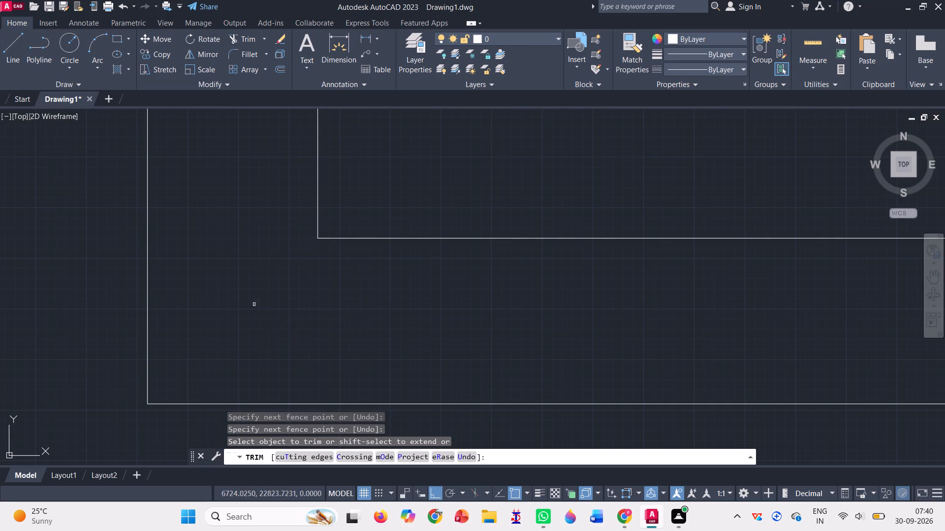
Trim the line ends where the northern middle room's south wall meets its east wall.
scroll(244, 285, down, 5)
scroll(182, 258, down, 1)
scroll(403, 283, up, 1)
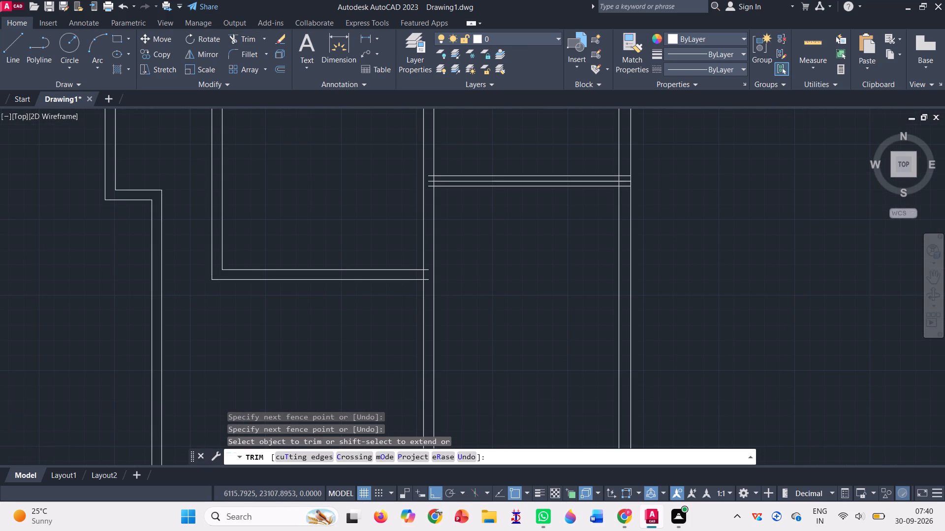
scroll(403, 283, up, 3)
drag(541, 175, 512, 256)
scroll(528, 198, up, 1)
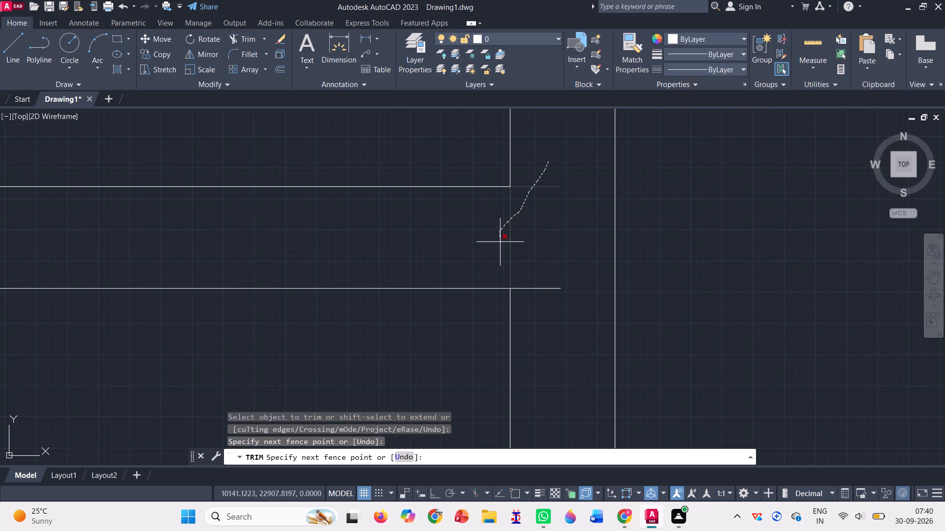
drag(512, 256, 545, 313)
Trim the centre line and line ends where the adjoining eastern column's cross wall meets the northern middle room's east wall.
scroll(554, 307, up, 1)
scroll(558, 292, down, 5)
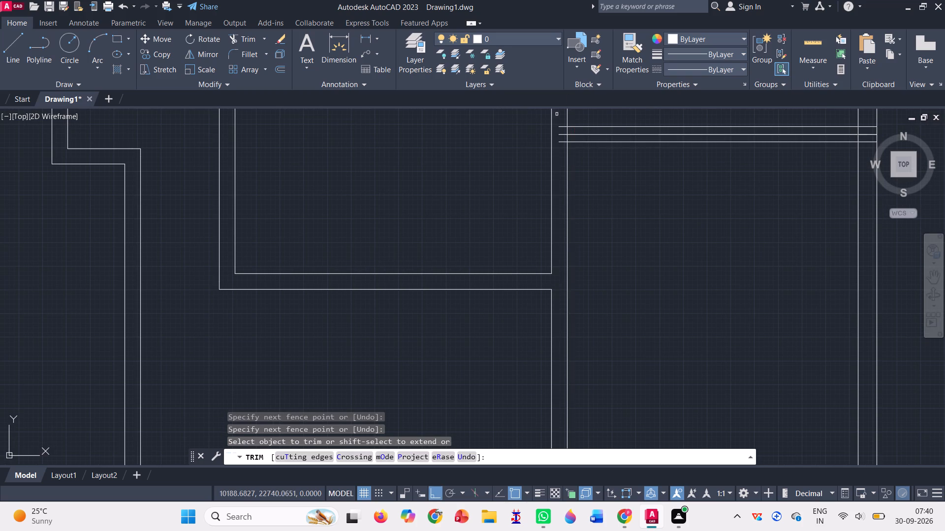
scroll(555, 123, up, 4)
drag(594, 130, 600, 155)
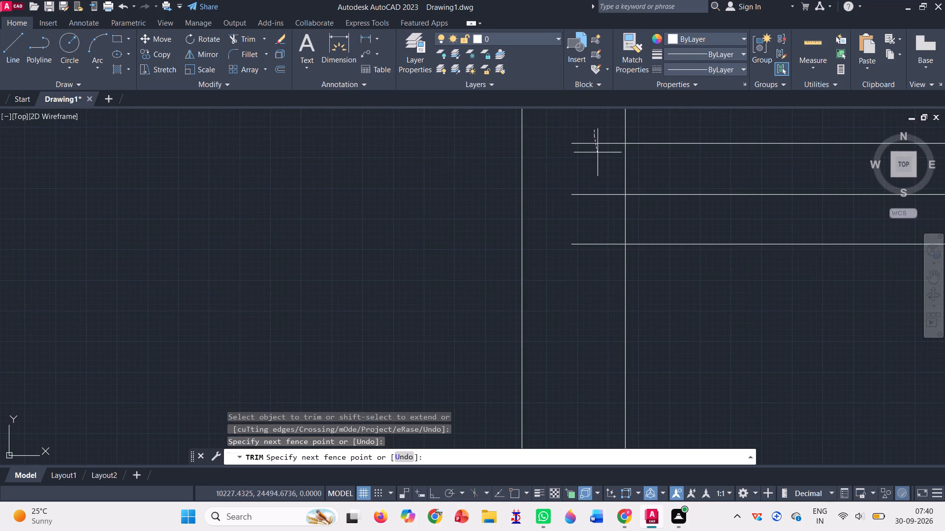
drag(600, 155, 575, 284)
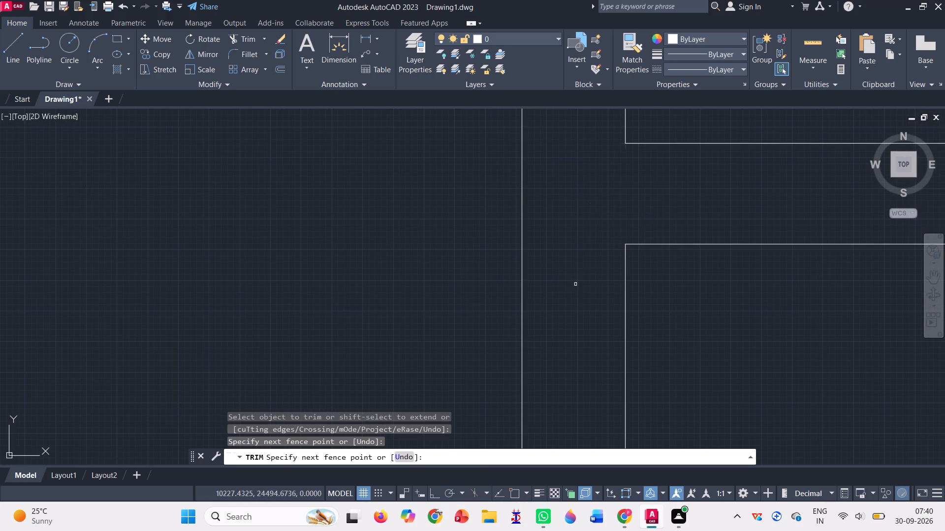
Trim the line ends at the east end of the same cross wall, where it meets the long north-south wall, and end trimming.
scroll(501, 236, down, 6)
scroll(392, 236, up, 1)
scroll(620, 222, up, 4)
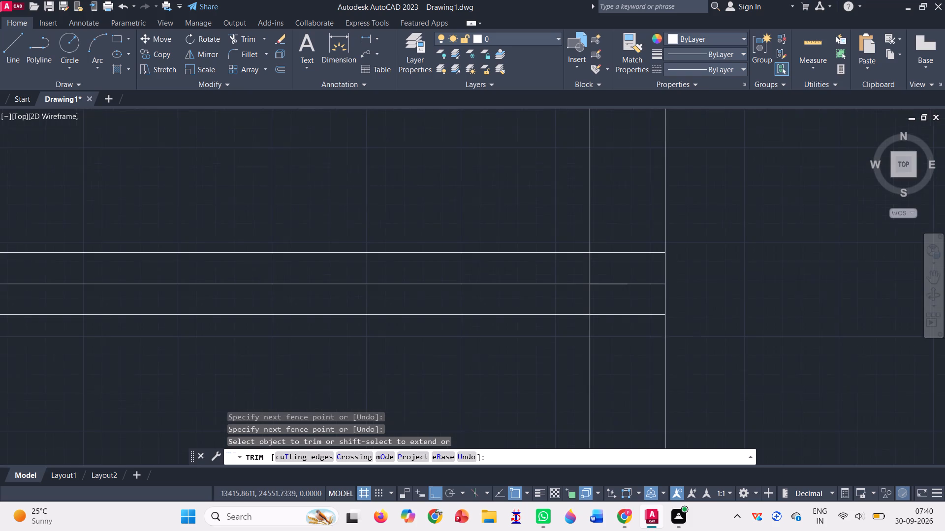
drag(623, 240, 616, 271)
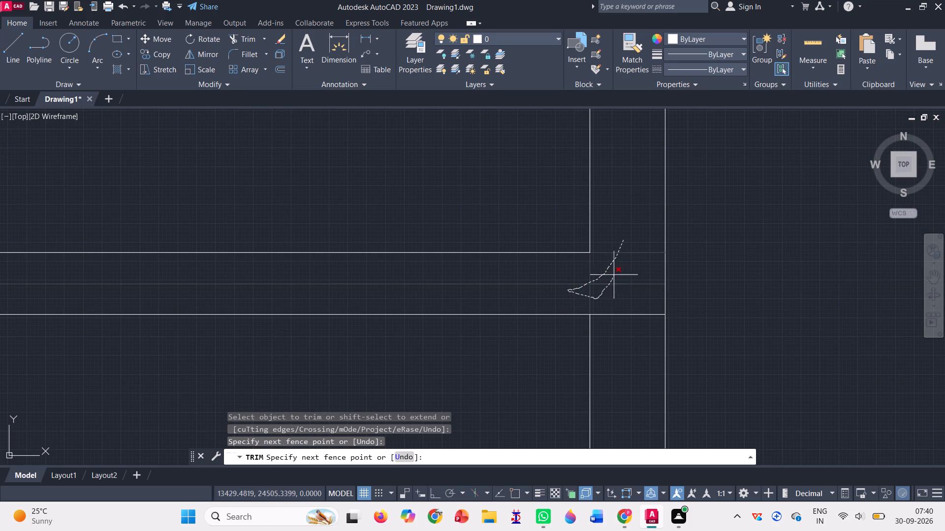
drag(616, 271, 617, 346)
scroll(622, 316, down, 6)
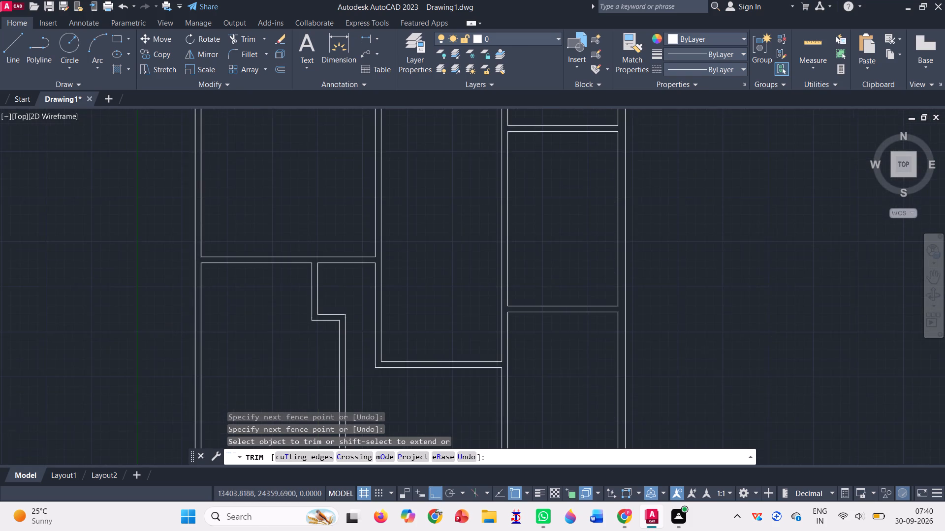
scroll(620, 302, down, 2)
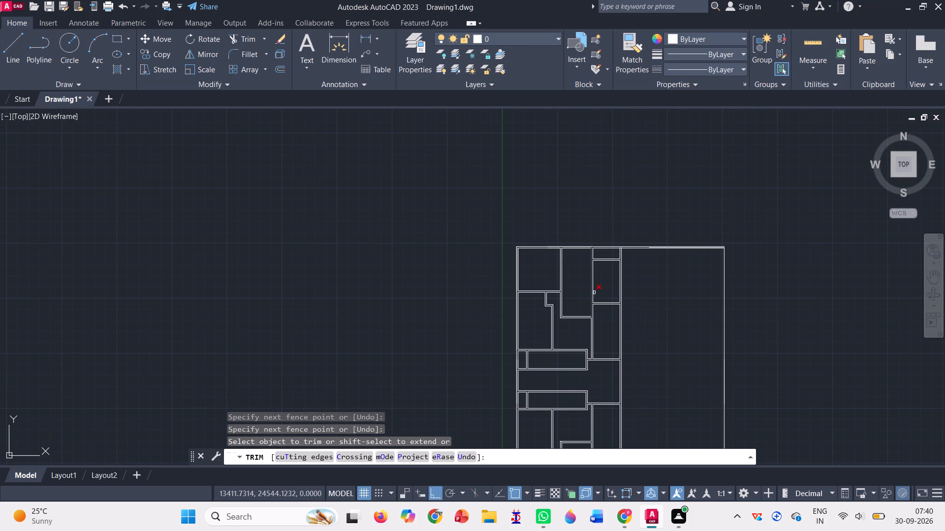
click(936, 274)
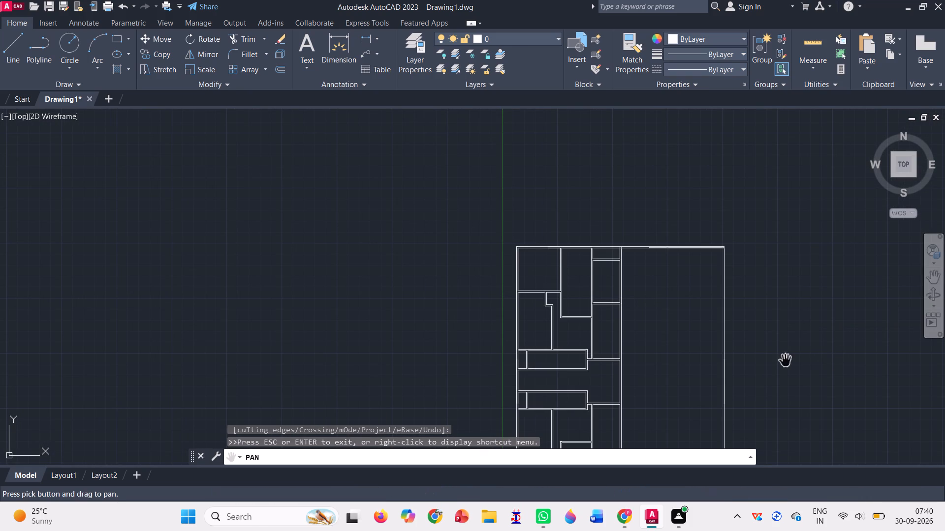
drag(786, 361, 717, 269)
key(space)
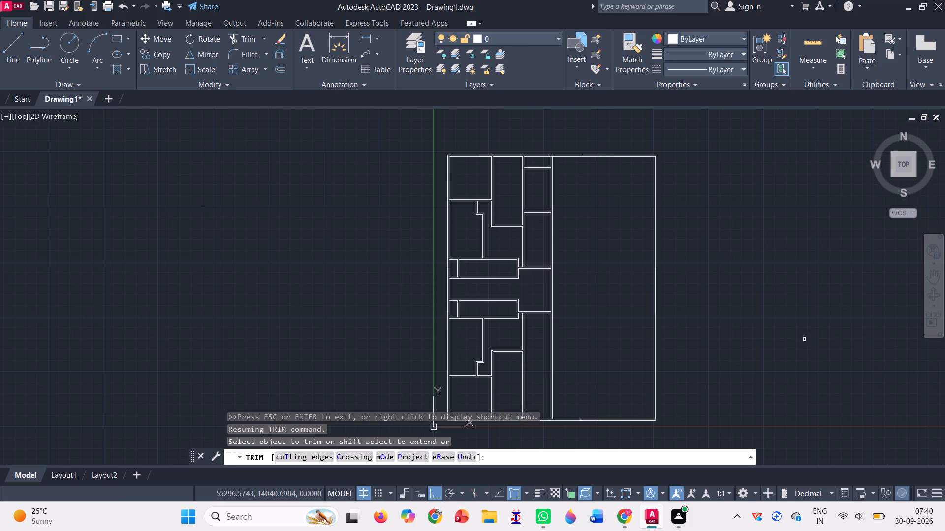
key(Escape)
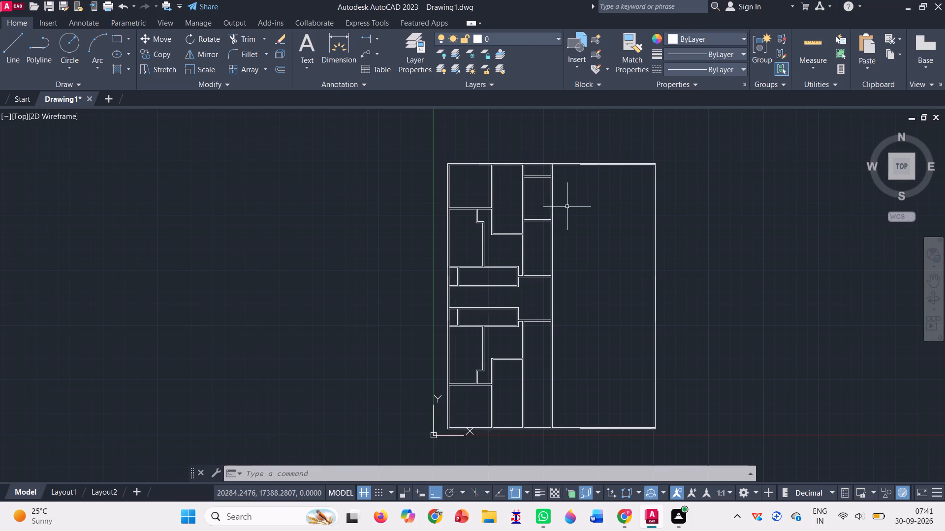
Draw a jamb line across the northwest room's south wall, about 123 mm west of its junction with the northern middle room's west wall.
click(8, 55)
scroll(504, 205, up, 3)
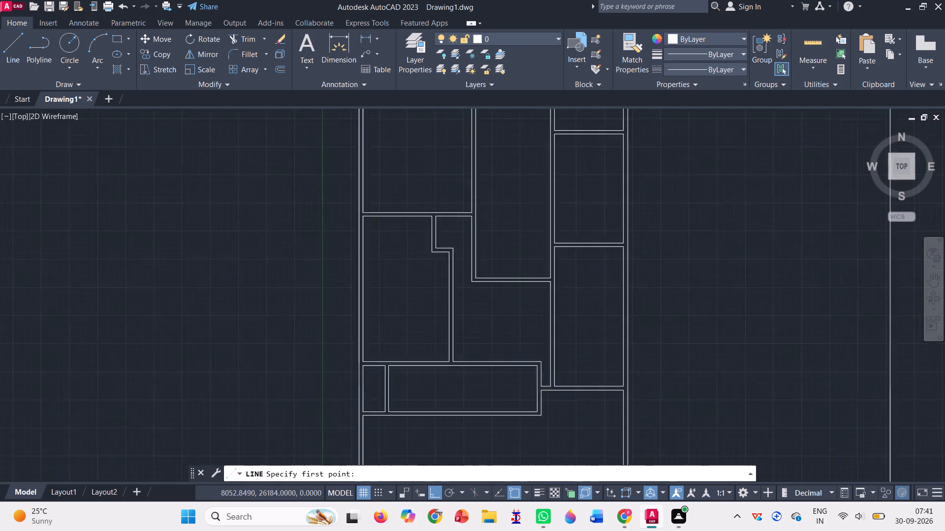
scroll(504, 205, up, 1)
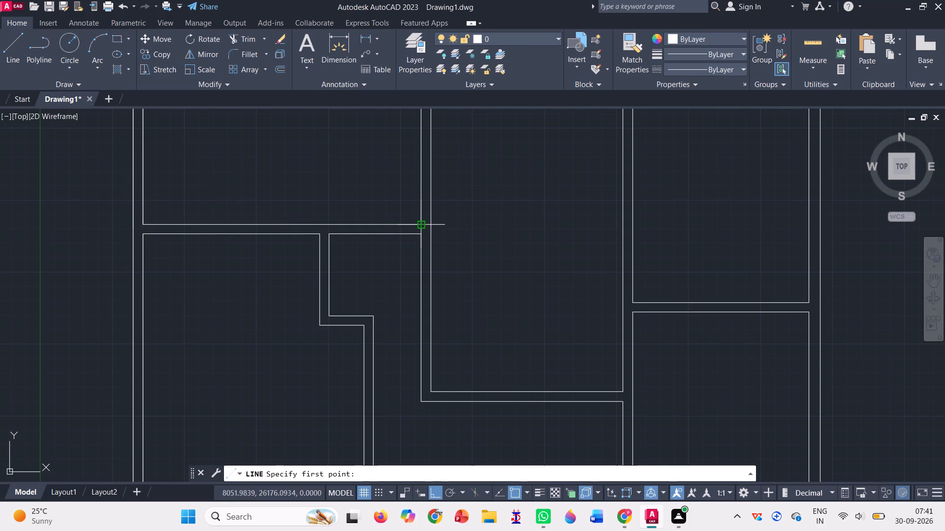
click(419, 224)
click(418, 234)
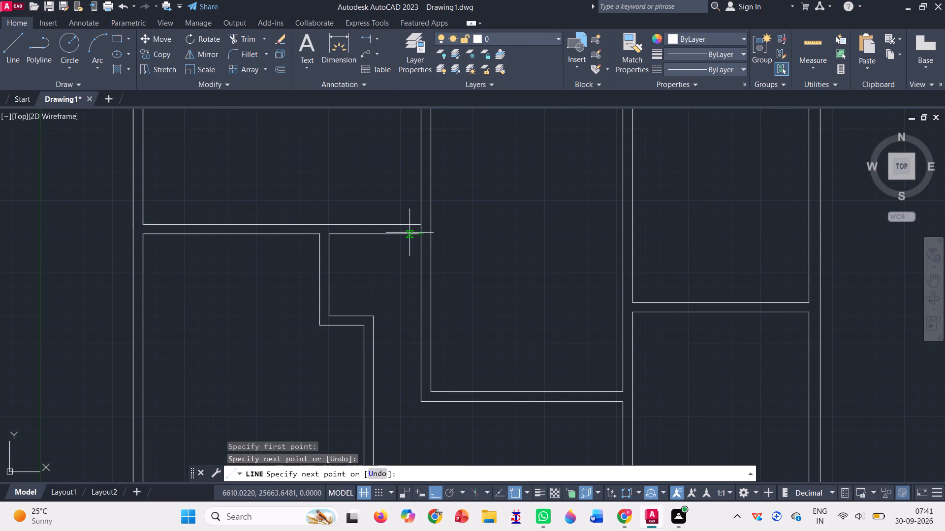
scroll(407, 235, up, 4)
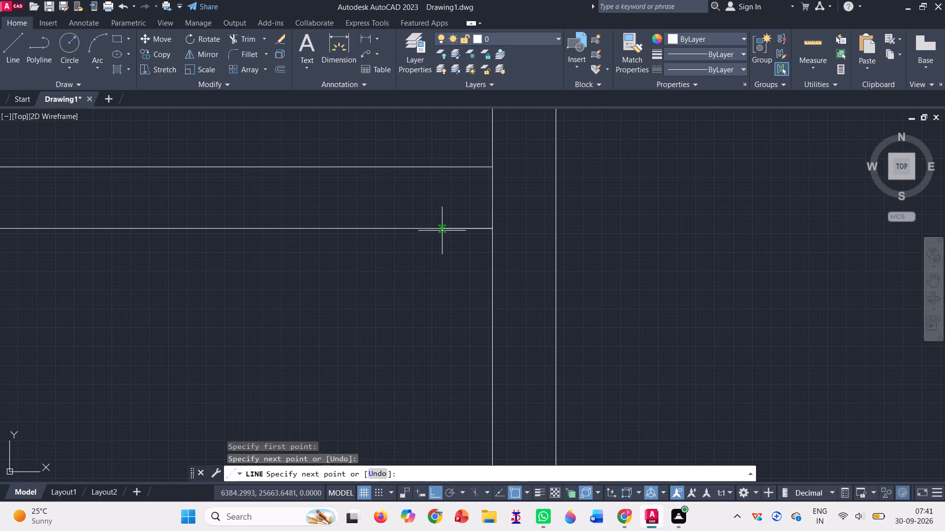
click(446, 228)
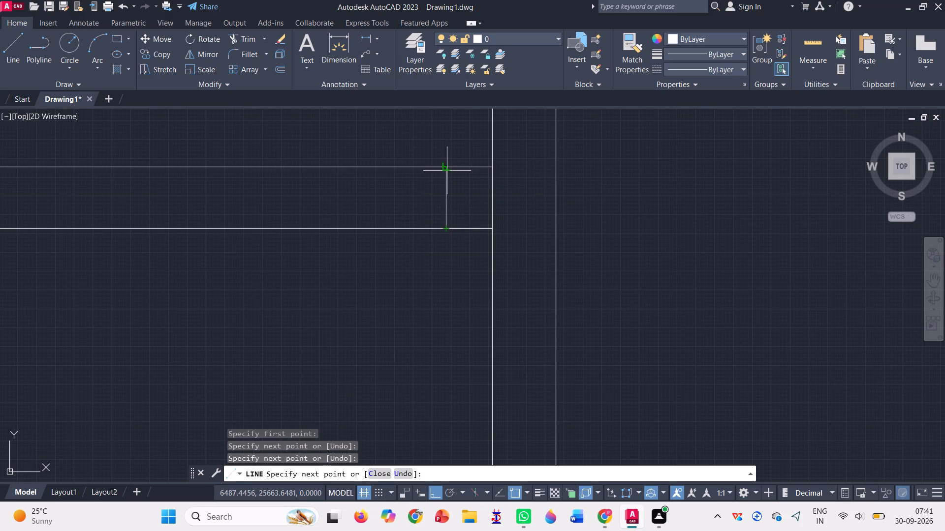
click(448, 167)
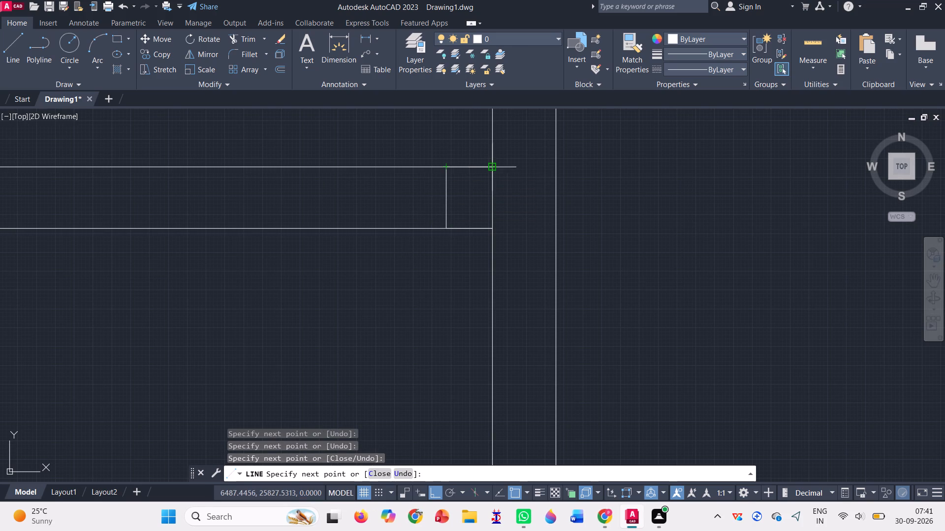
click(490, 169)
click(447, 168)
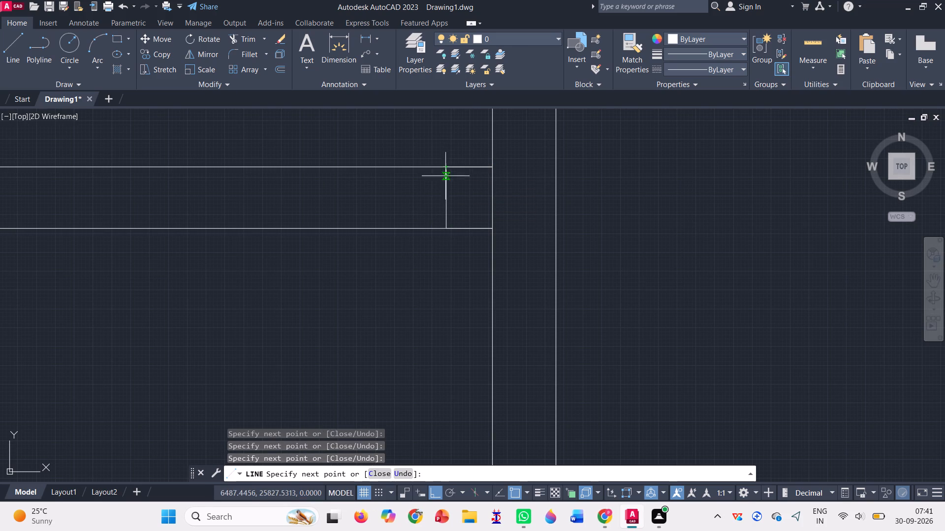
Draw a thin door leaf about 56 mm wide and 1104 mm long, extending north from the jamb line on the northwest room's south wall.
scroll(435, 213, down, 4)
click(438, 145)
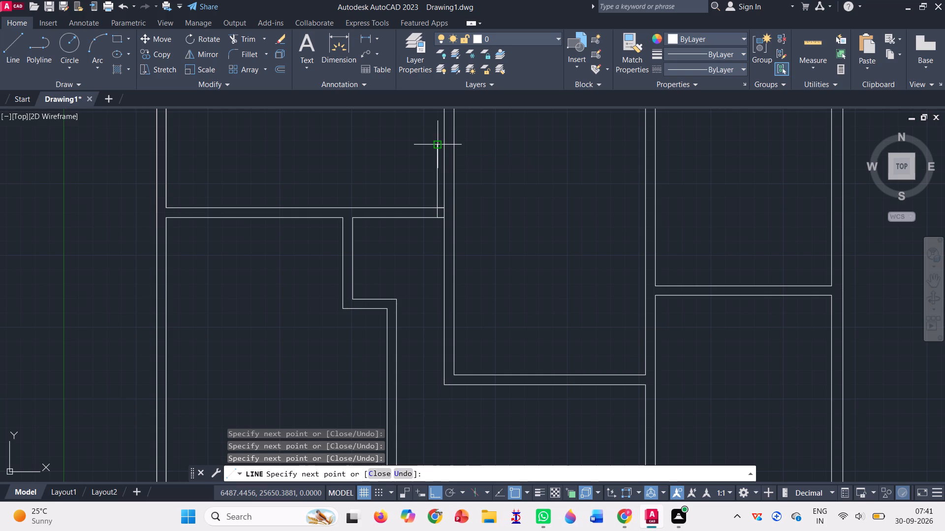
click(432, 144)
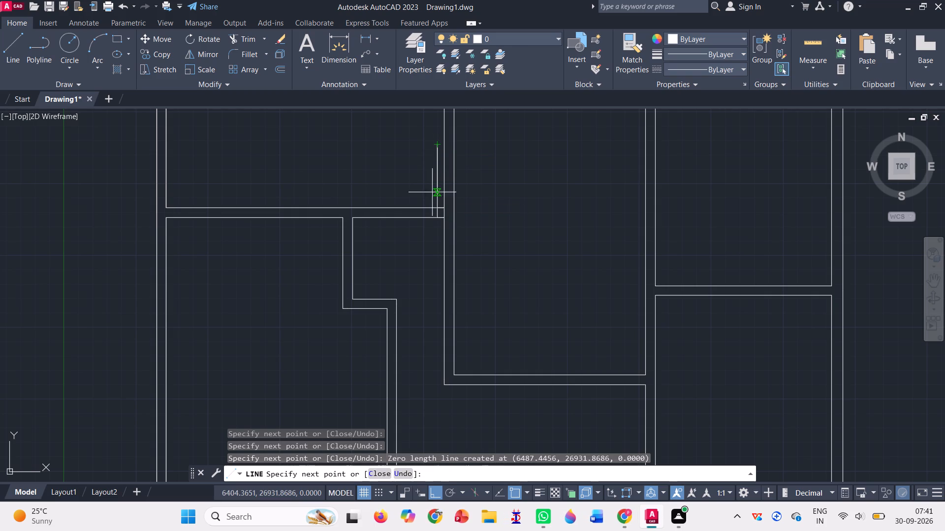
scroll(433, 148, up, 4)
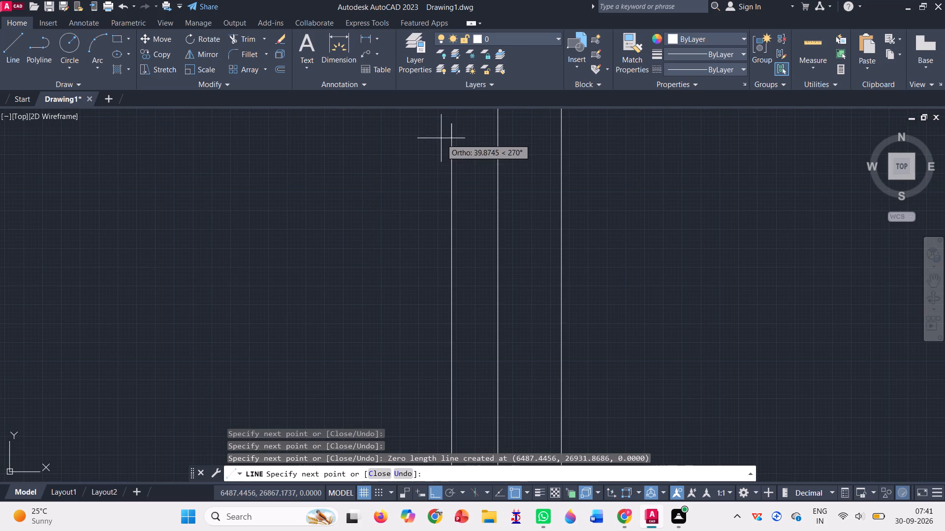
click(430, 127)
scroll(415, 161, down, 2)
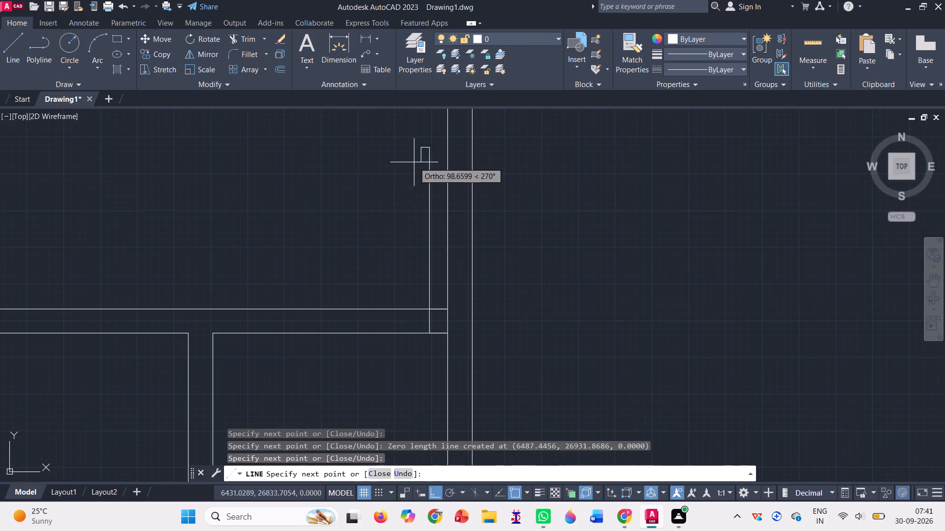
click(419, 309)
click(428, 310)
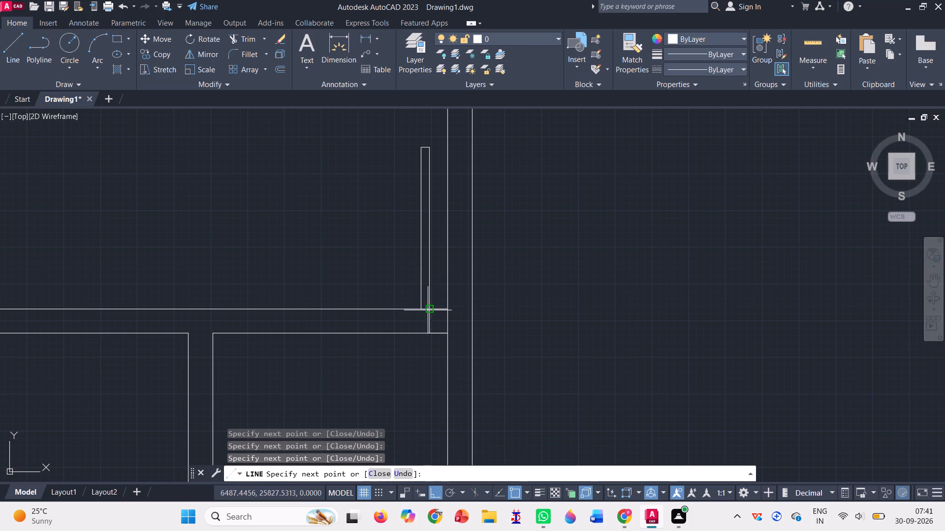
key(Return)
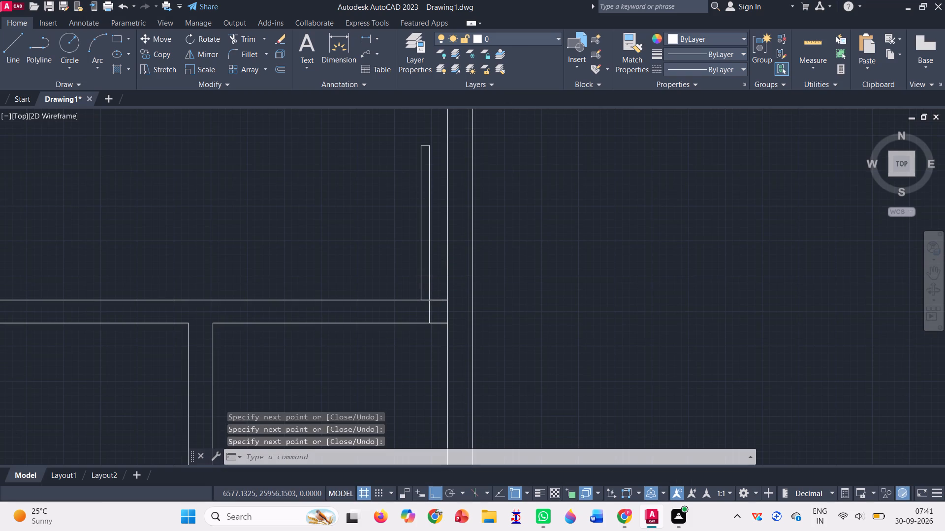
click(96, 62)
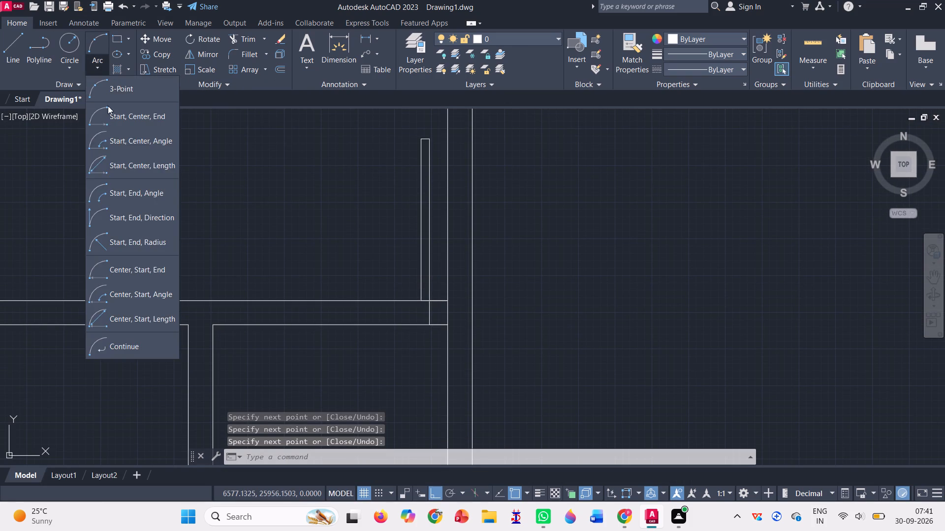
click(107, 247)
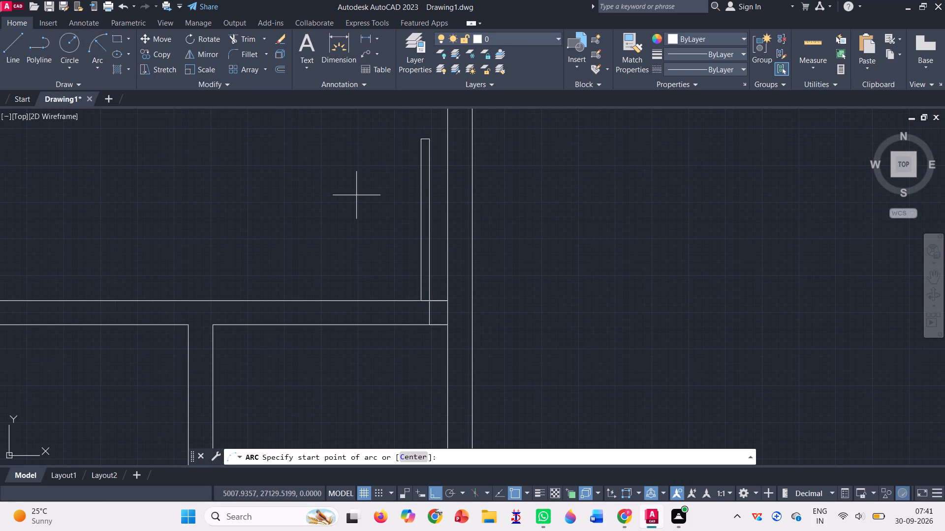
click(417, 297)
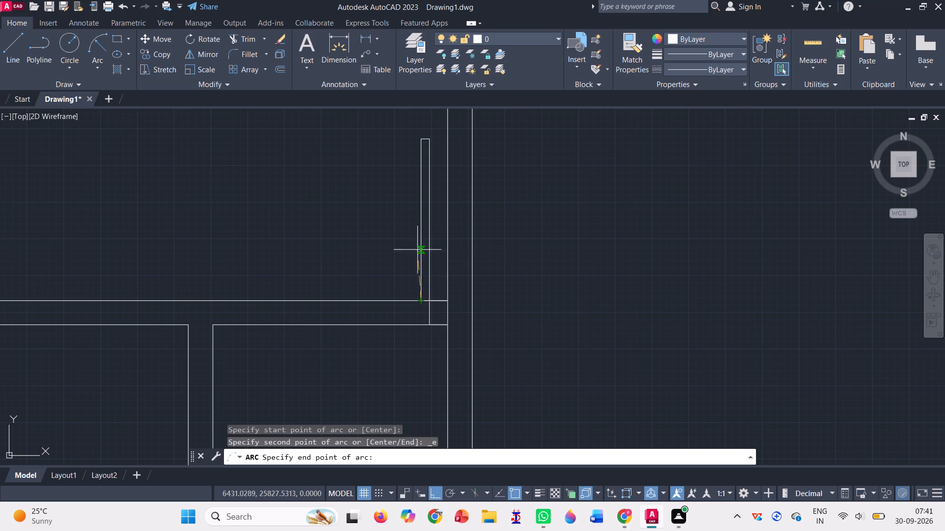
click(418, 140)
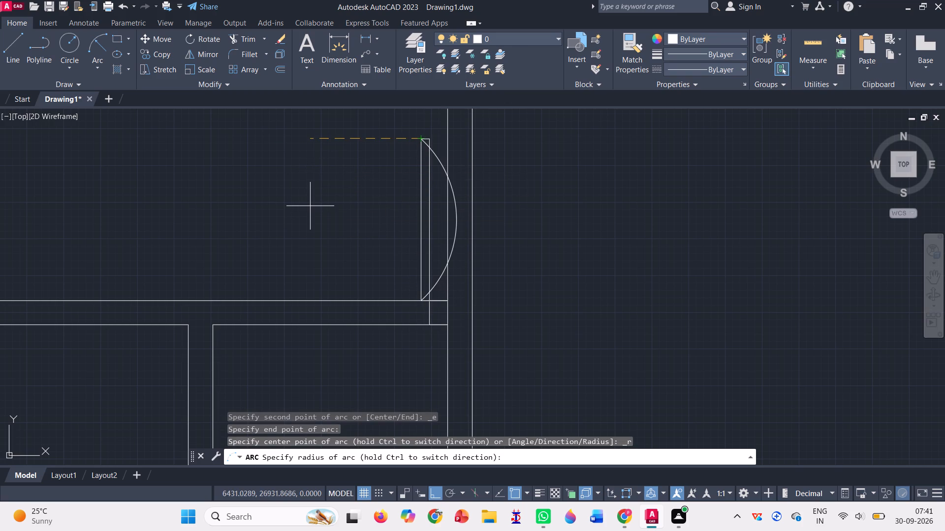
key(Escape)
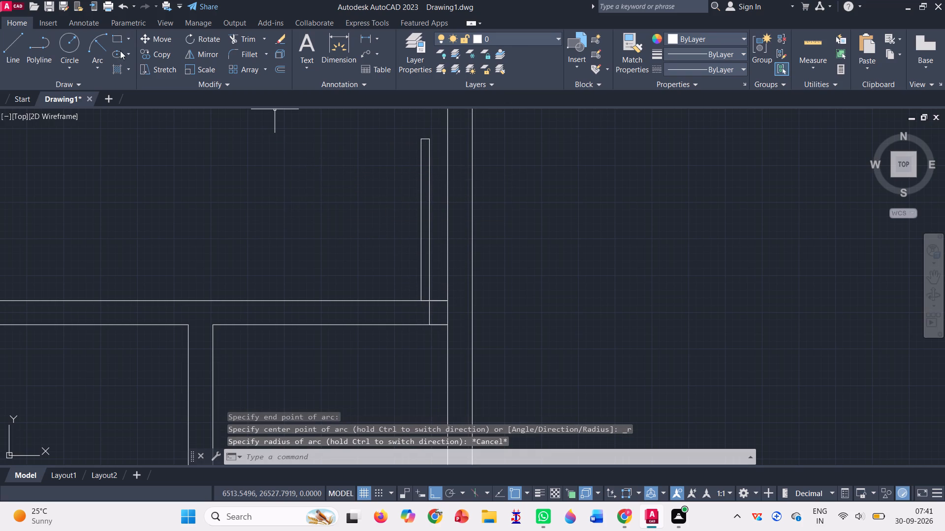
Draw a center-start-end quarter arc for the door swing, centred at the leaf's southwest corner, from the leaf's north end west to the wall.
click(99, 66)
click(124, 272)
click(419, 302)
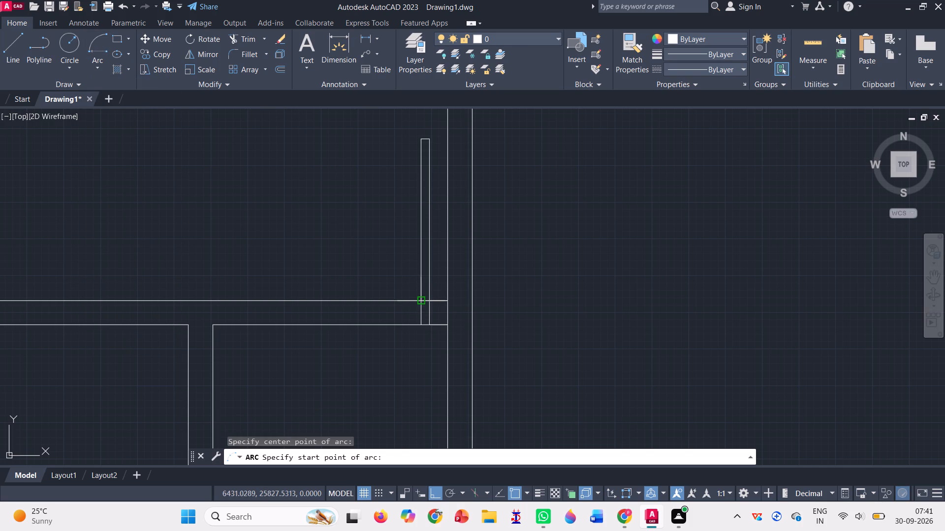
click(422, 141)
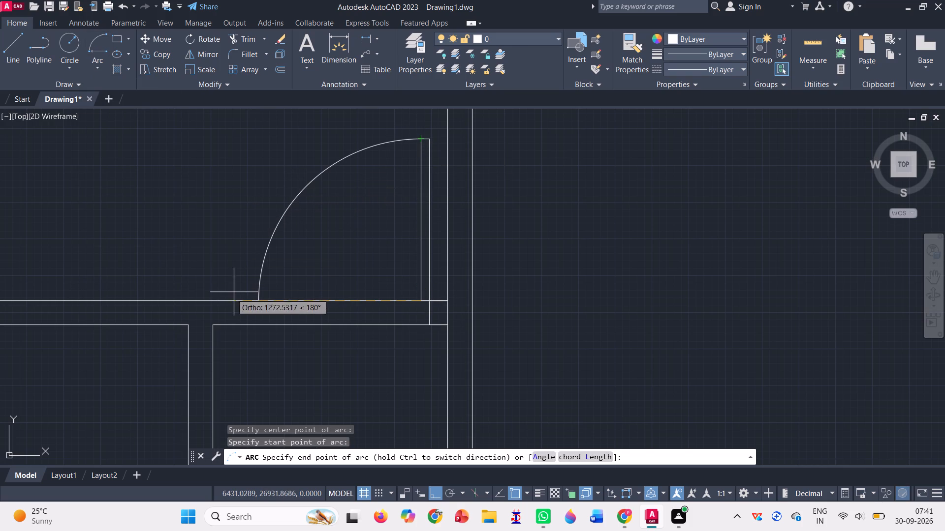
click(180, 303)
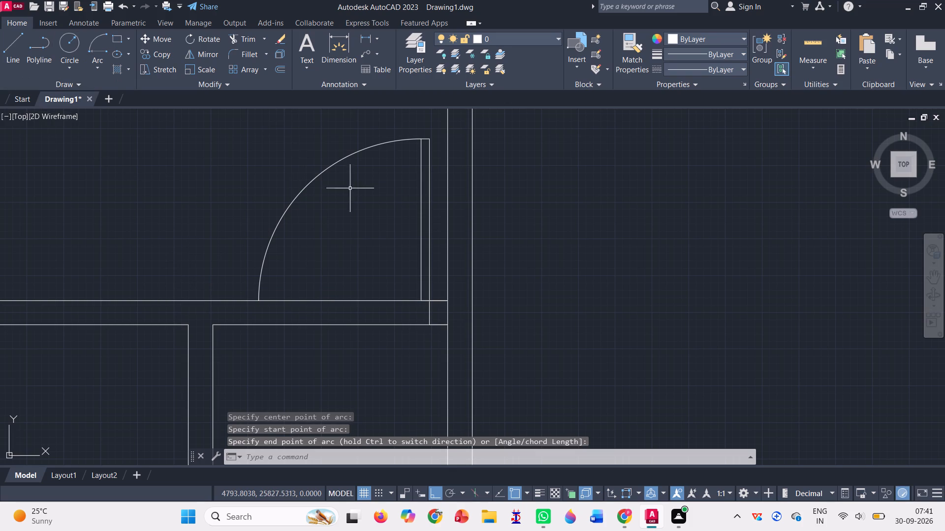
Copy the four jamb outline lines east of the leaf about 1283 mm west, to the swing arc's end on the wall.
click(167, 54)
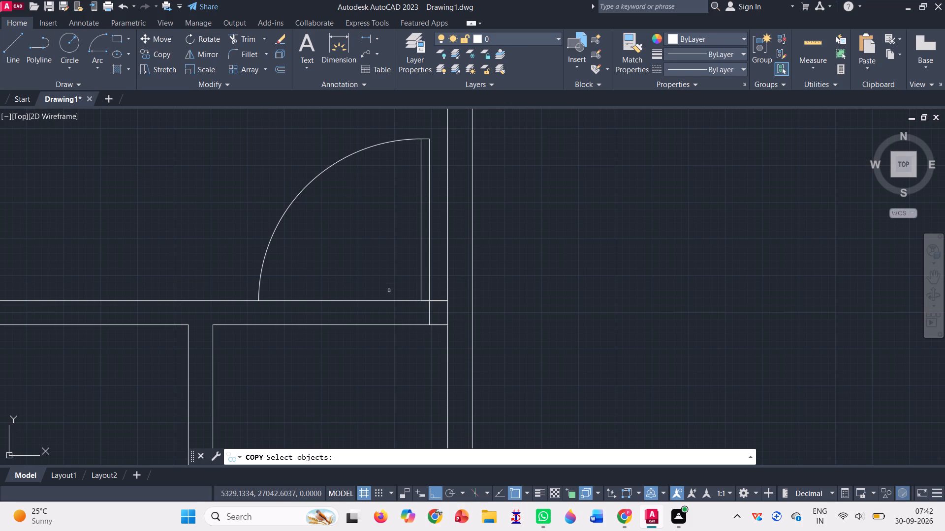
click(429, 309)
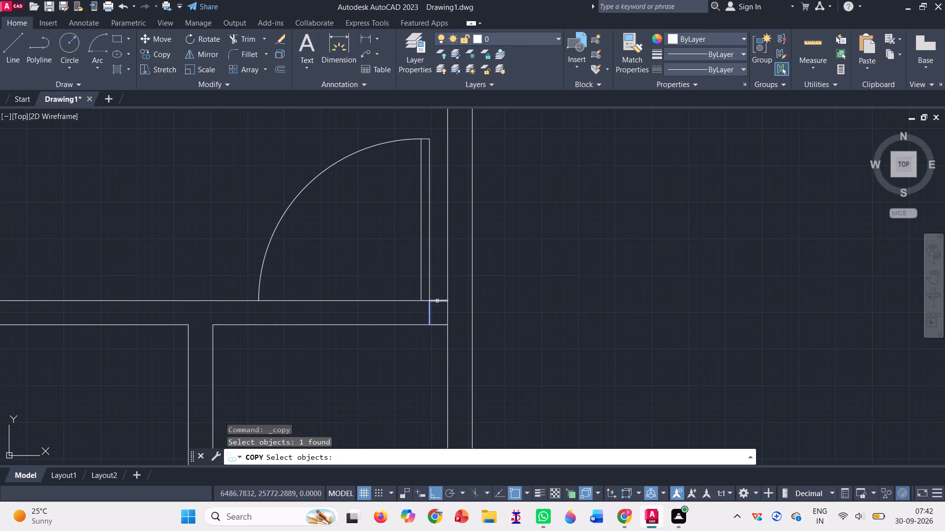
click(437, 301)
click(446, 318)
click(438, 324)
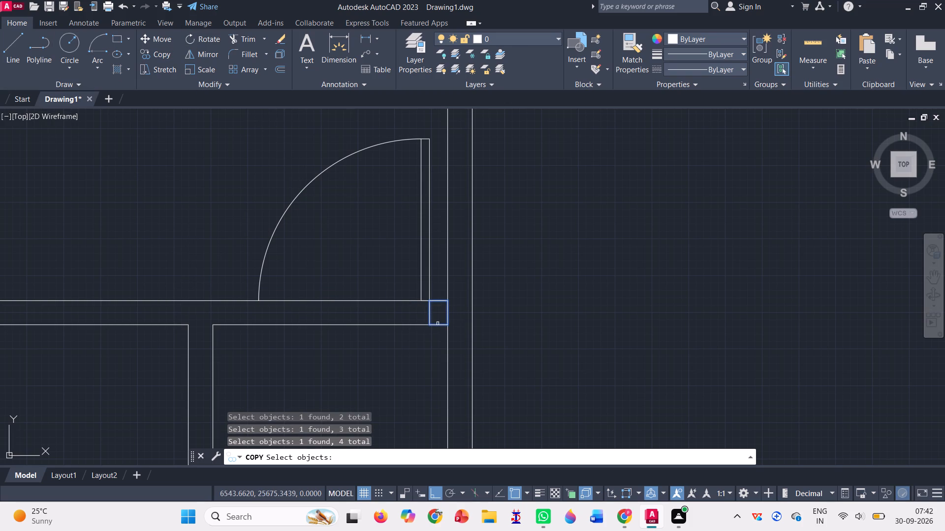
key(Return)
click(447, 301)
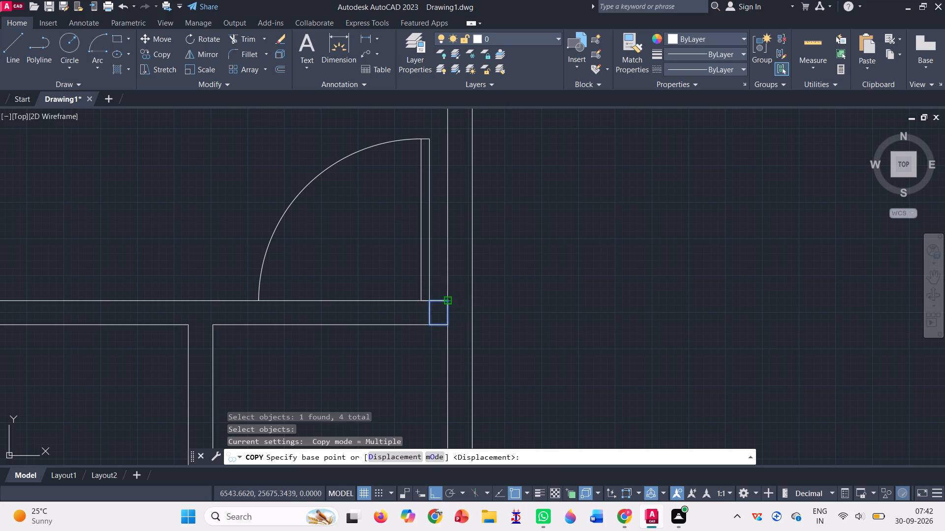
click(255, 300)
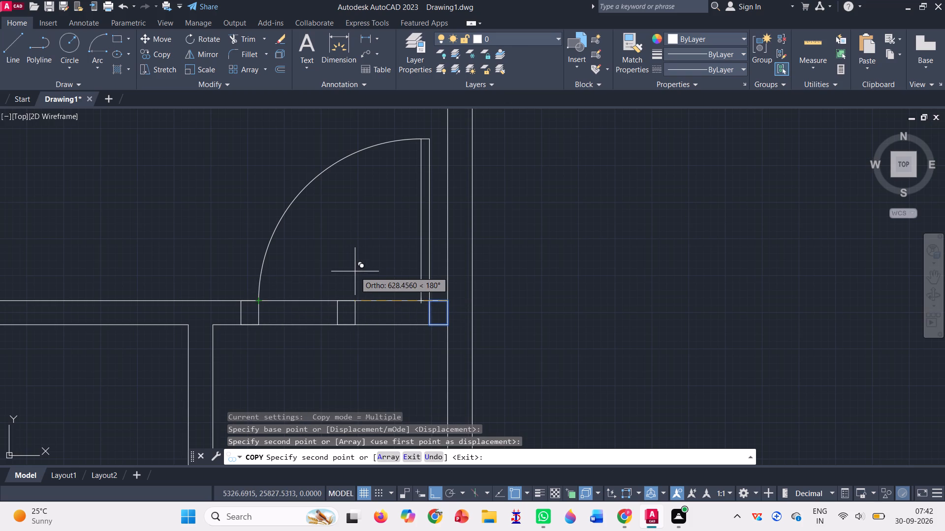
key(Return)
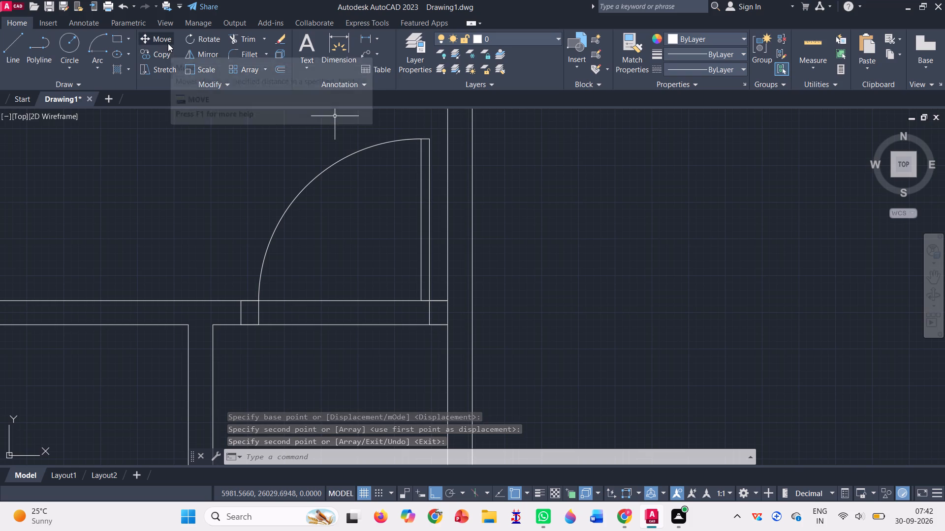
Copy the whole door, with its swing arc, leaf and both jambs, about 6340 mm west into the empty space outside the plan.
click(164, 52)
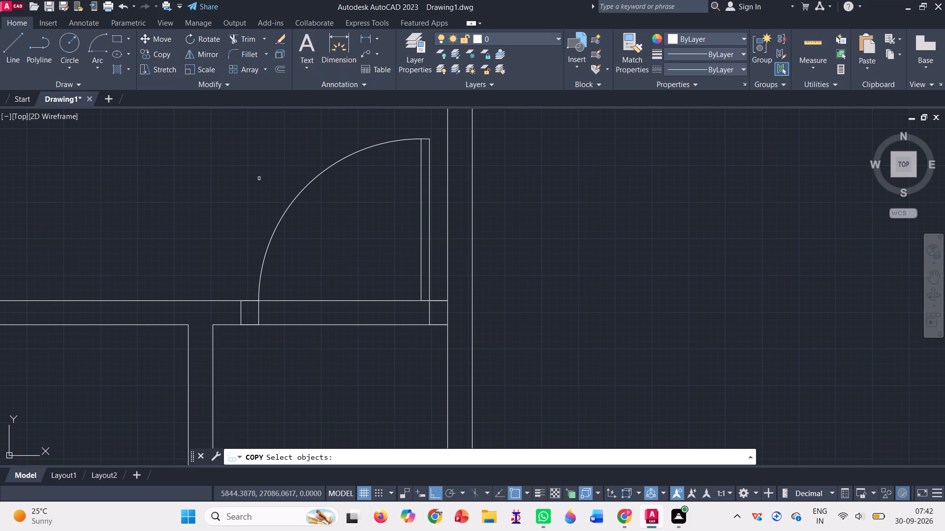
click(284, 214)
click(422, 214)
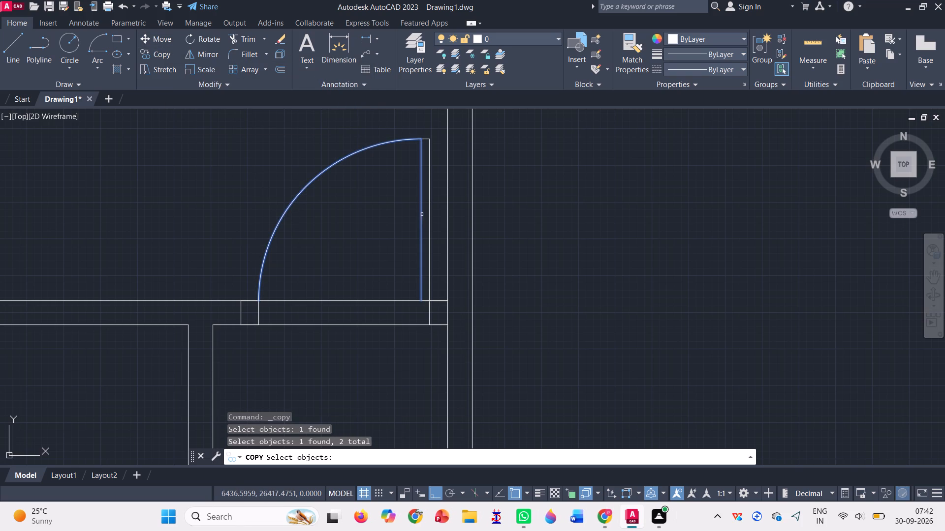
click(427, 138)
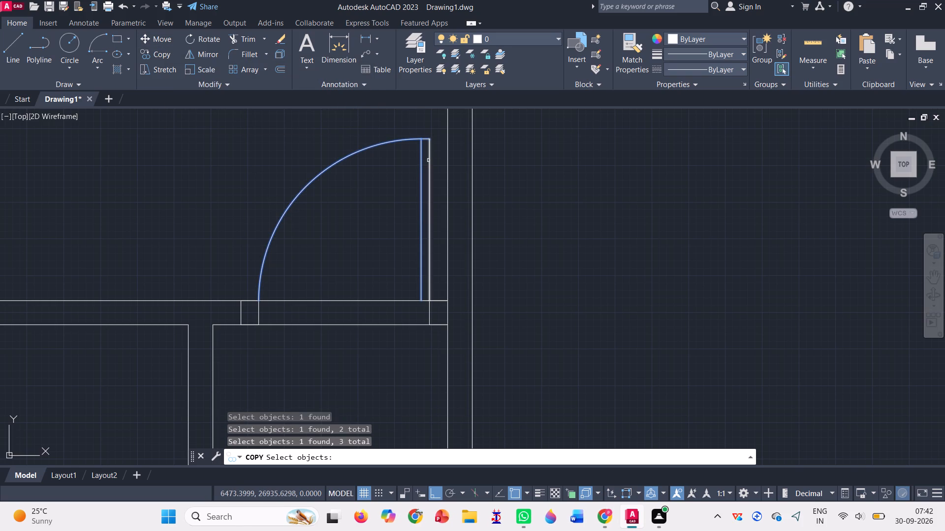
click(428, 160)
click(426, 299)
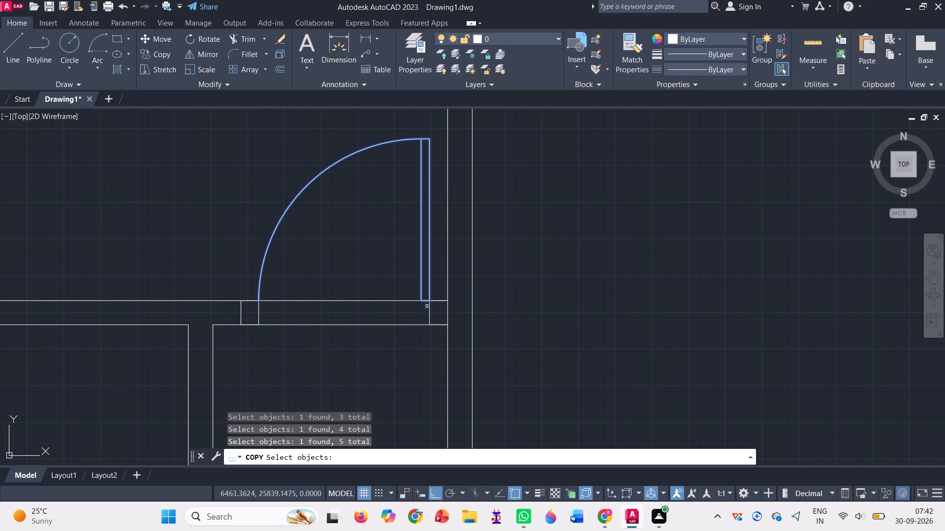
click(431, 311)
click(438, 299)
click(435, 299)
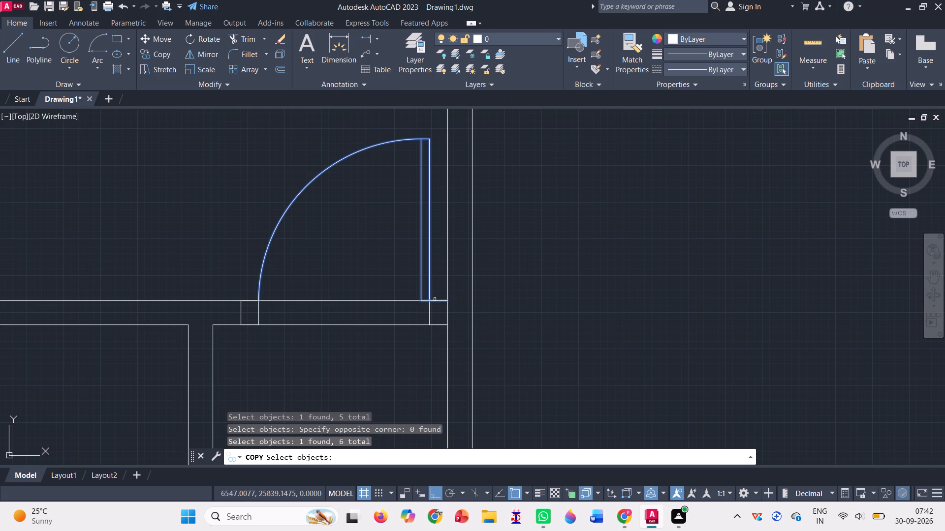
click(431, 311)
click(436, 324)
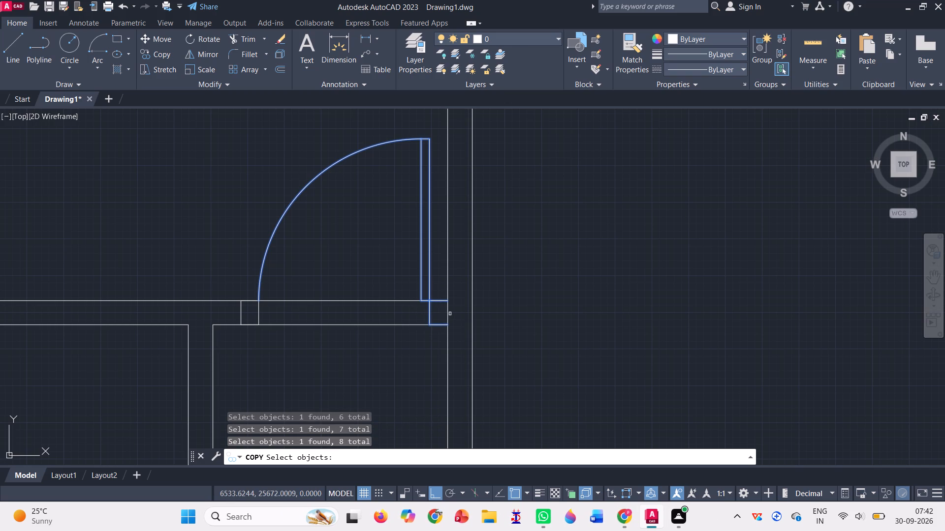
click(448, 312)
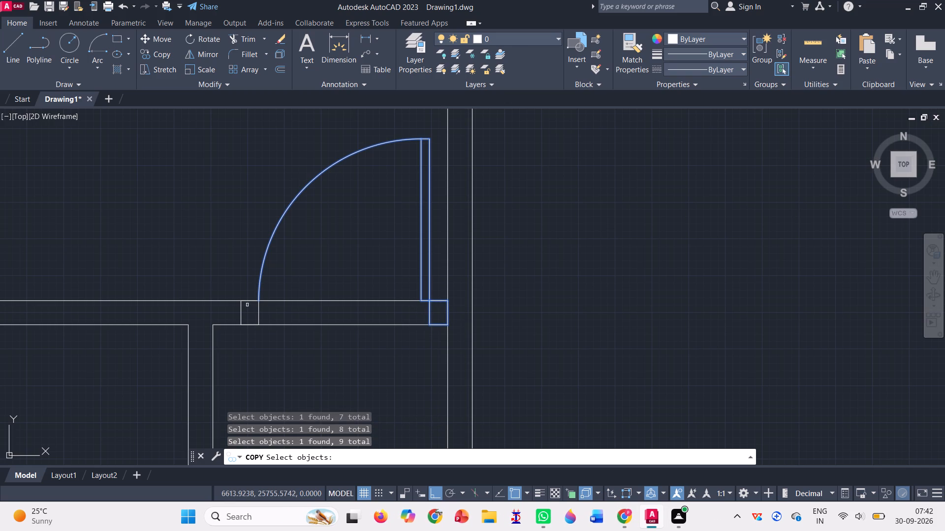
click(248, 301)
click(239, 308)
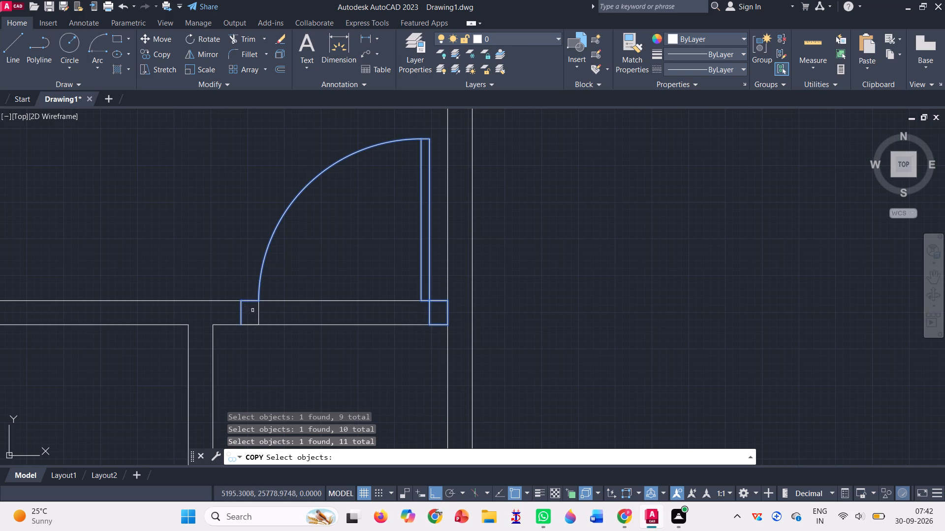
click(259, 312)
click(250, 324)
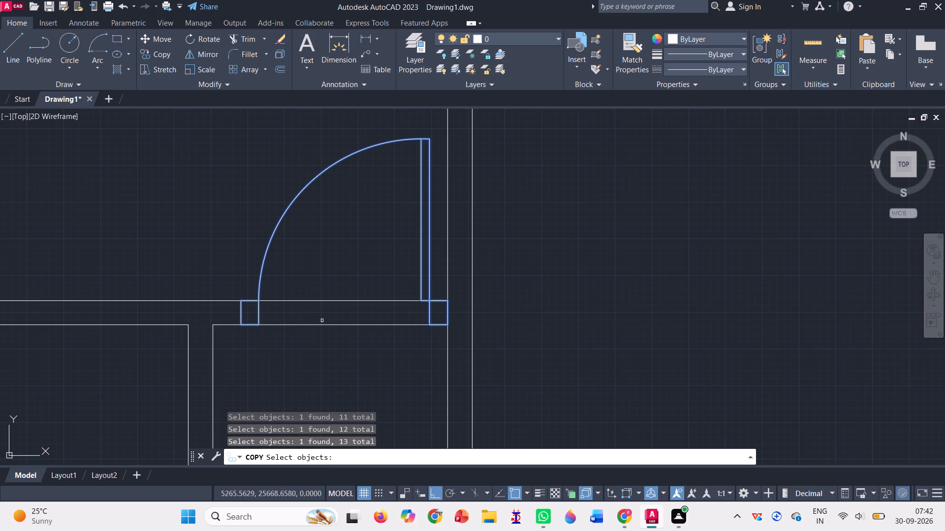
key(Return)
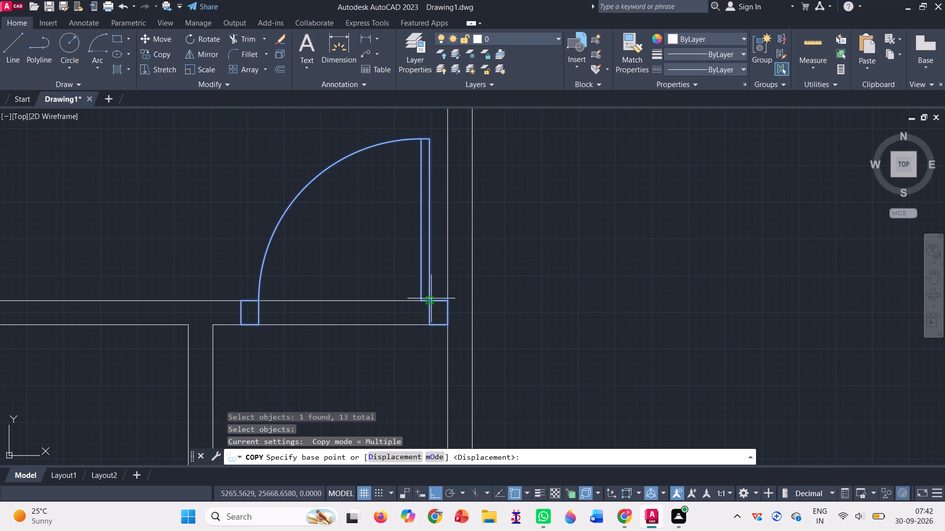
click(429, 299)
scroll(431, 298, down, 3)
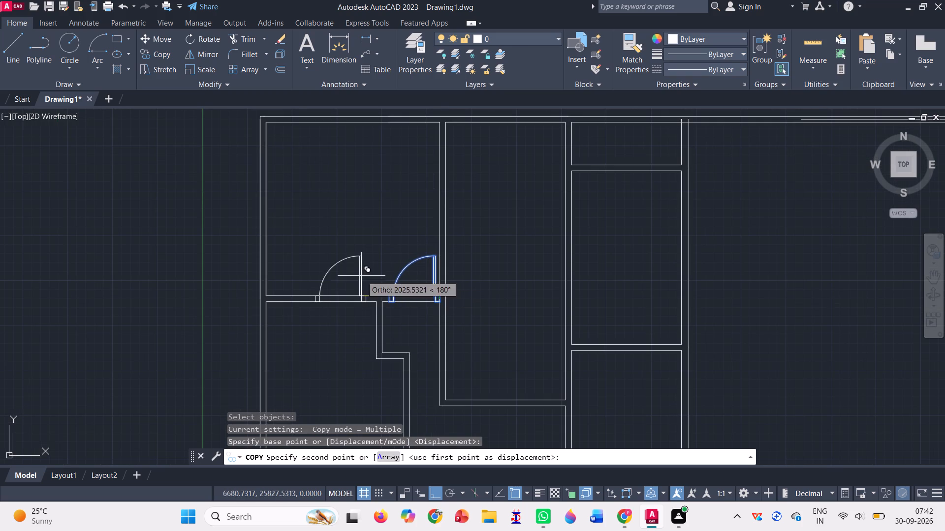
click(207, 245)
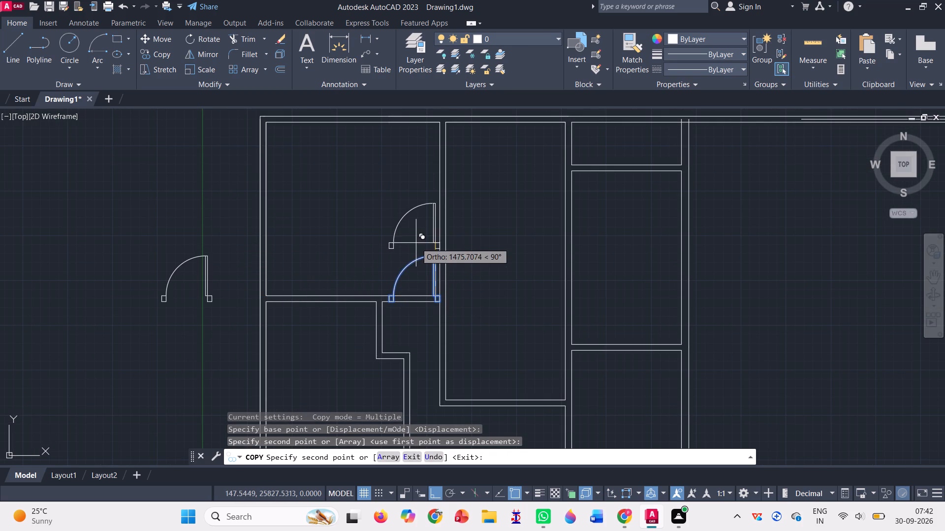
key(Escape)
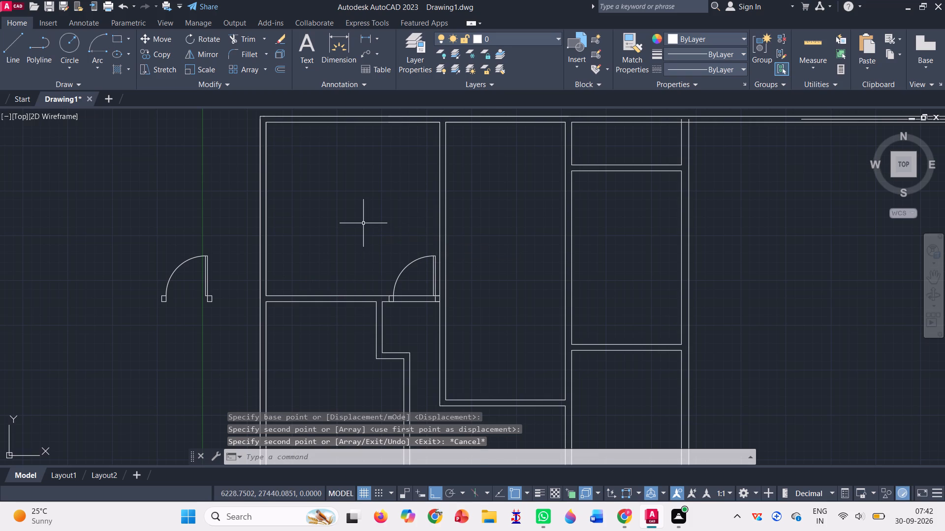
scroll(363, 223, down, 1)
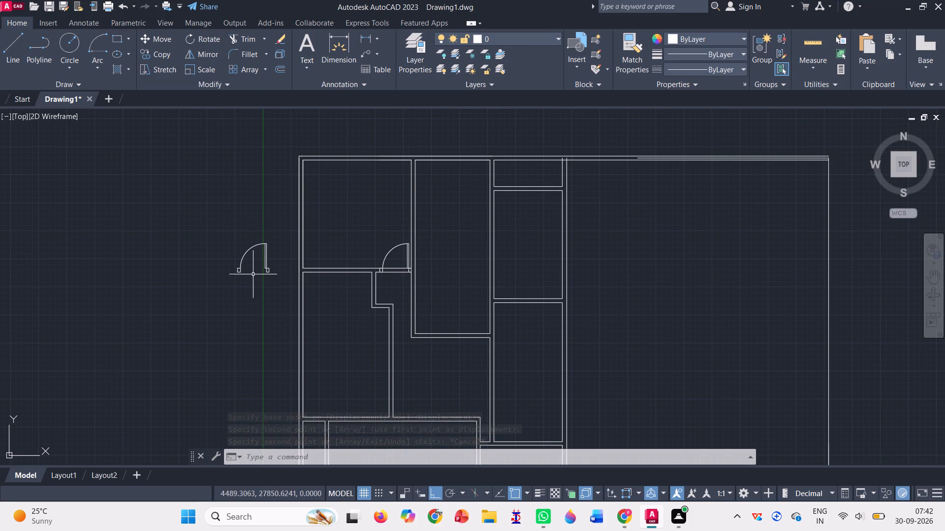
Copy the spare door by its southeast jamb corner into the south wall of the eastern column's room just north of the central corridor.
click(163, 54)
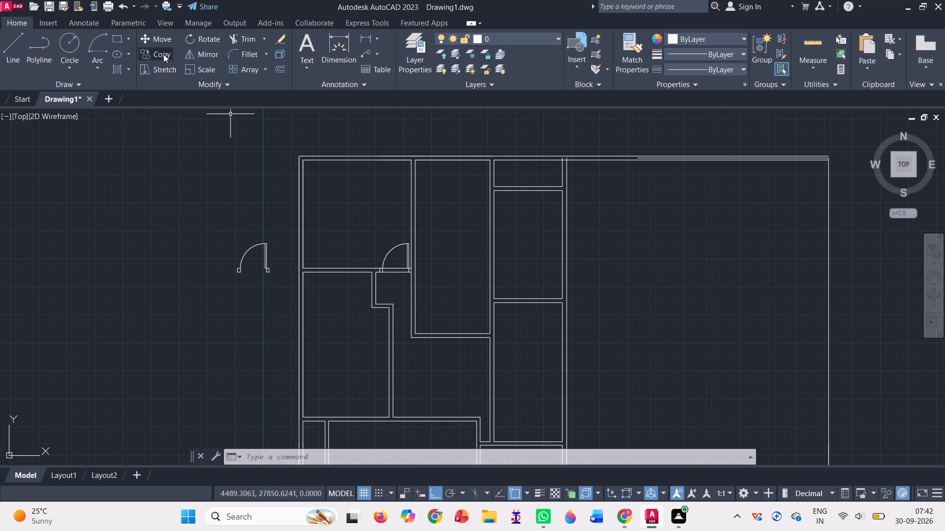
drag(225, 245, 249, 292)
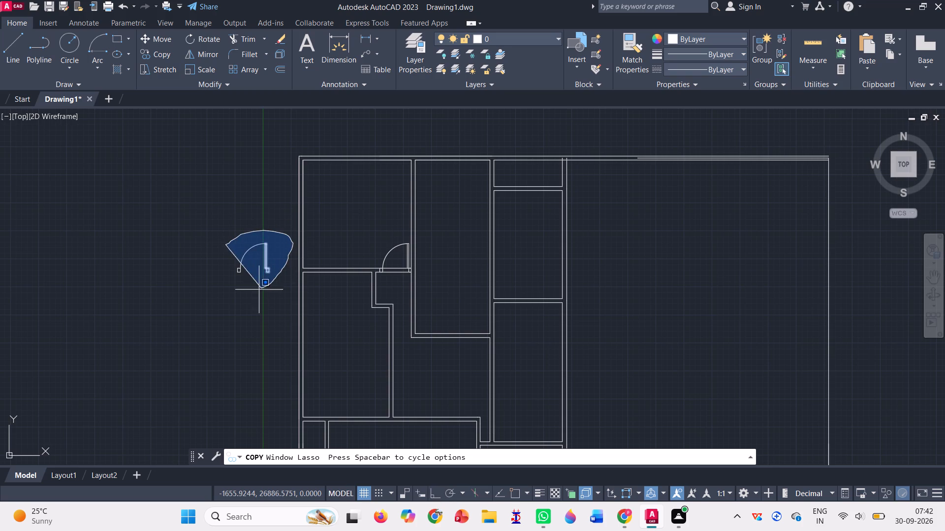
drag(249, 292, 226, 291)
key(Return)
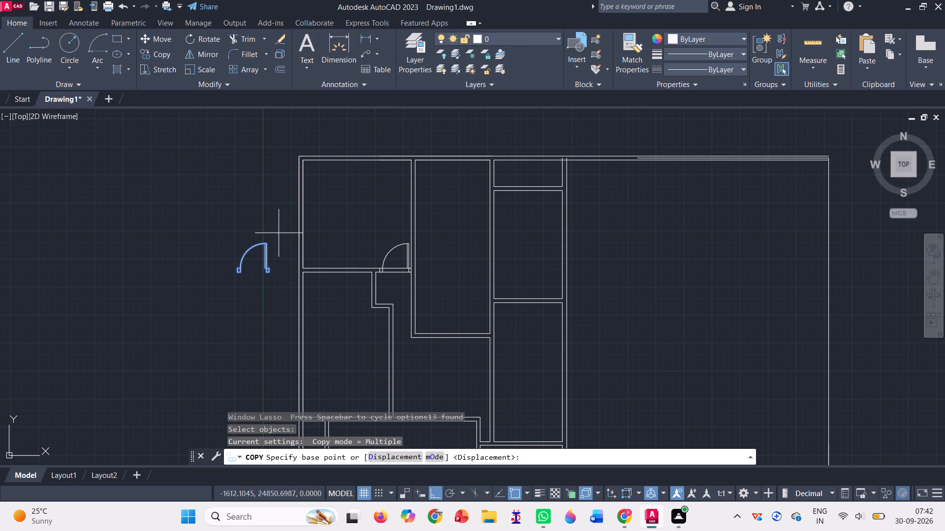
scroll(283, 262, up, 4)
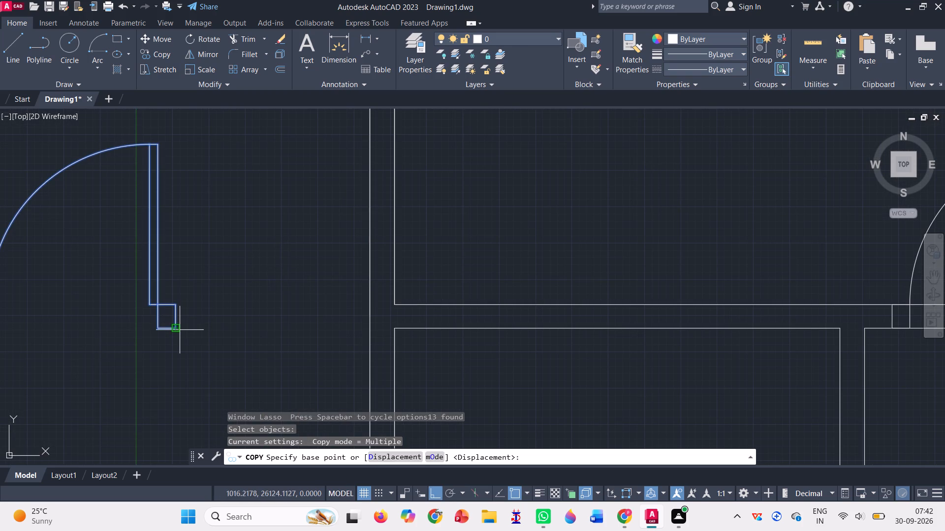
click(179, 332)
scroll(190, 317, down, 1)
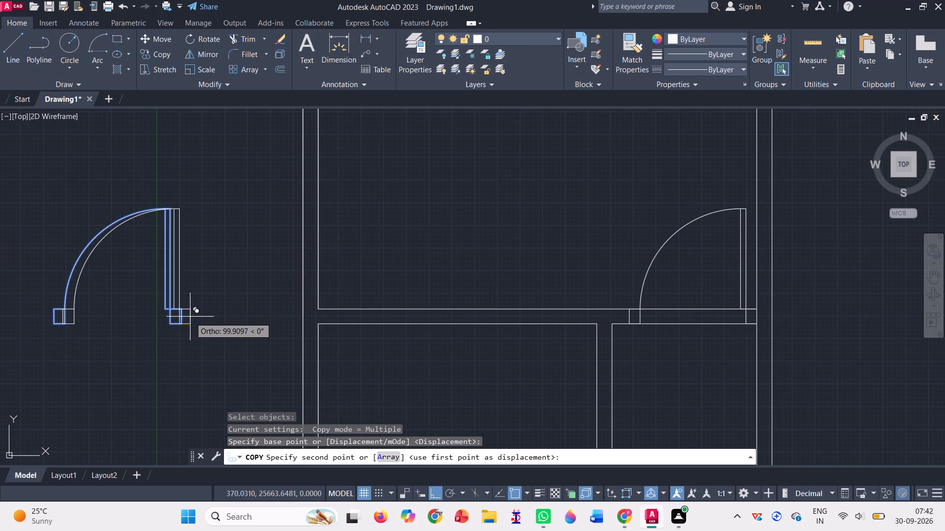
scroll(191, 315, down, 3)
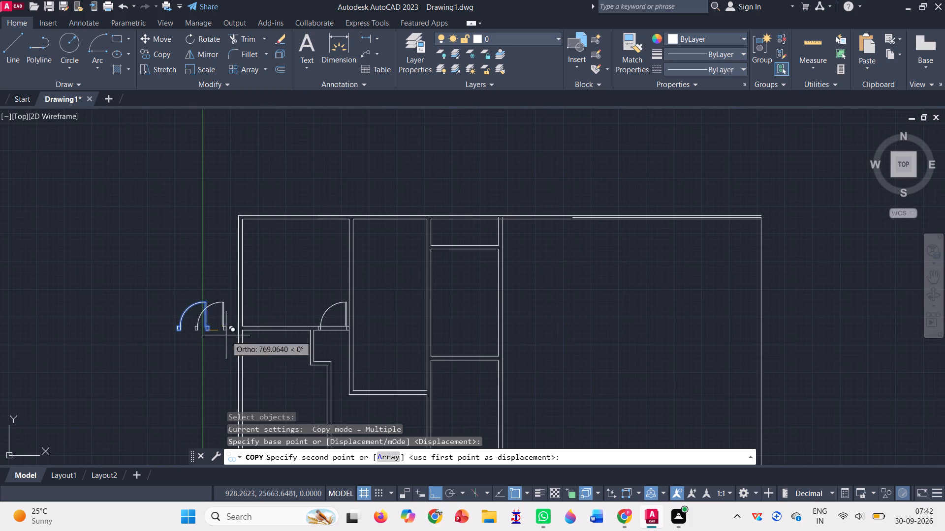
click(435, 492)
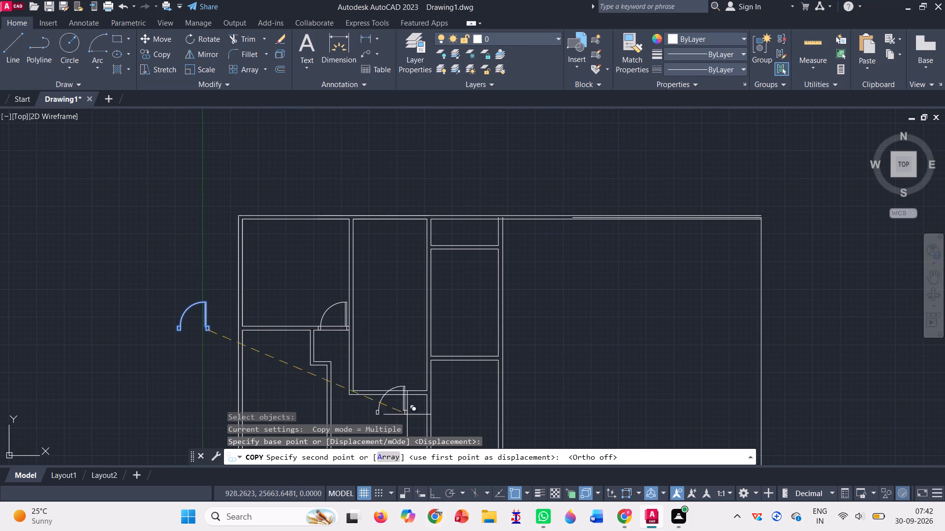
scroll(339, 257, down, 1)
scroll(372, 266, up, 1)
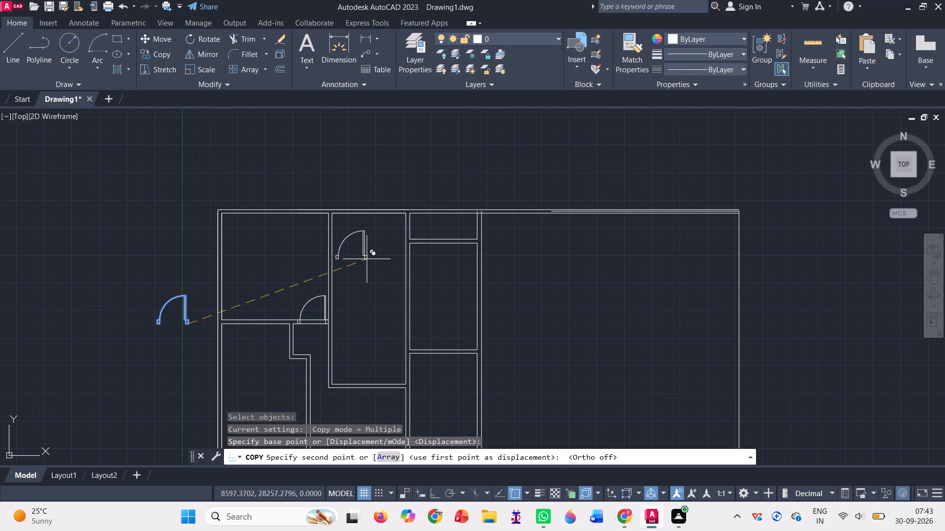
scroll(366, 252, down, 2)
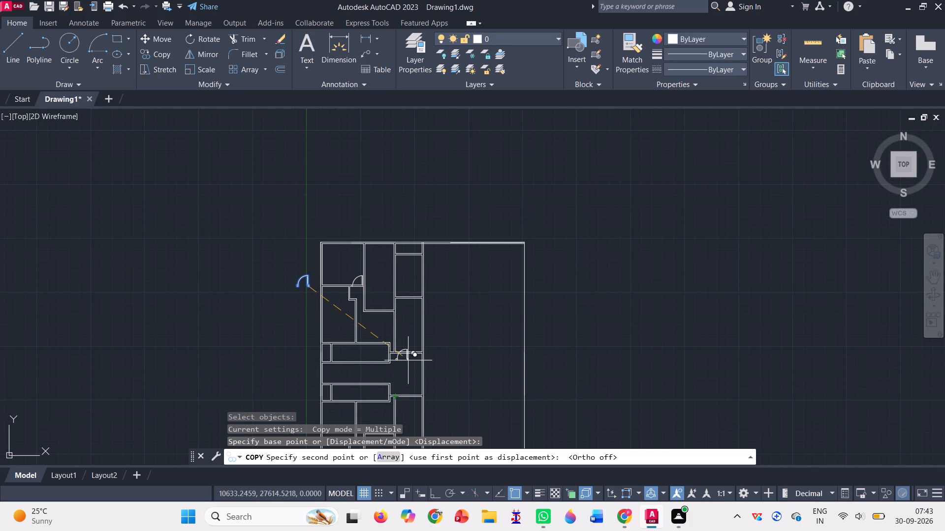
scroll(408, 359, up, 1)
scroll(408, 359, down, 1)
scroll(408, 359, up, 5)
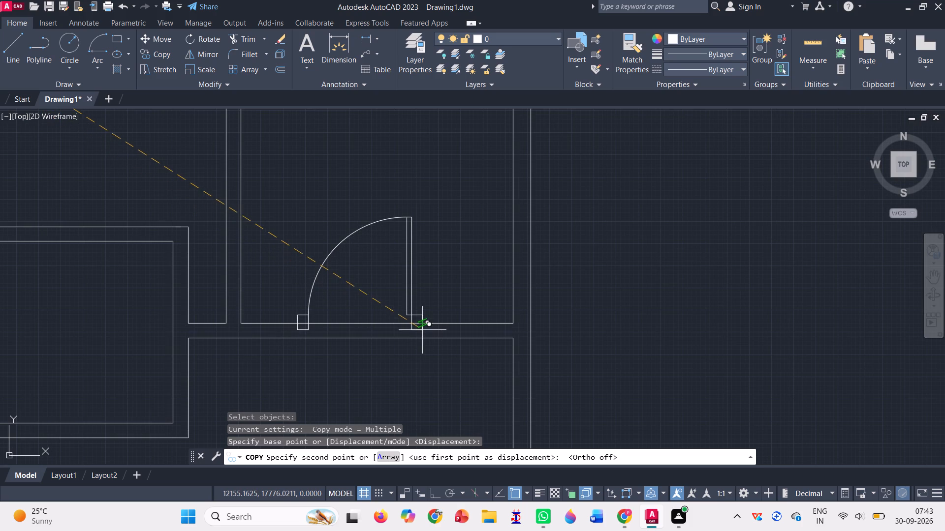
click(443, 338)
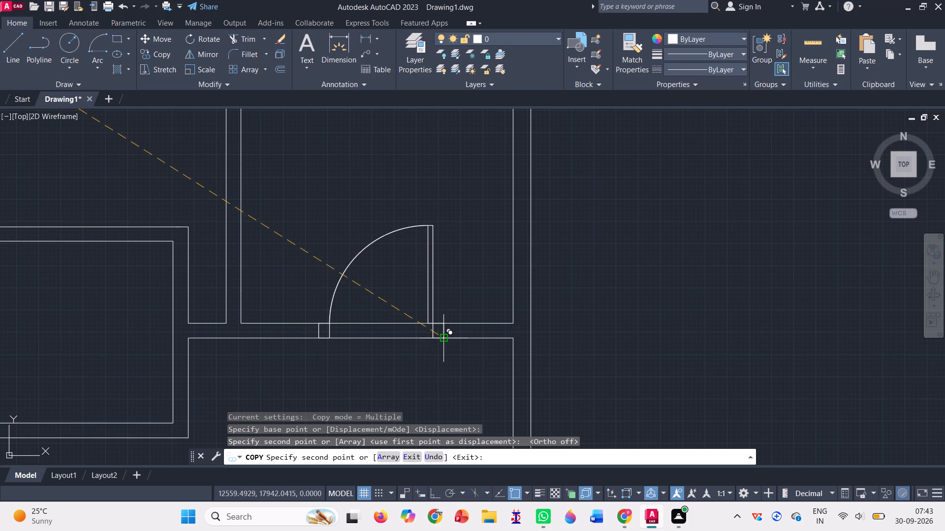
Place another door copy in the south wall of the long narrow room below the central corridor, near its east end.
scroll(426, 292, down, 4)
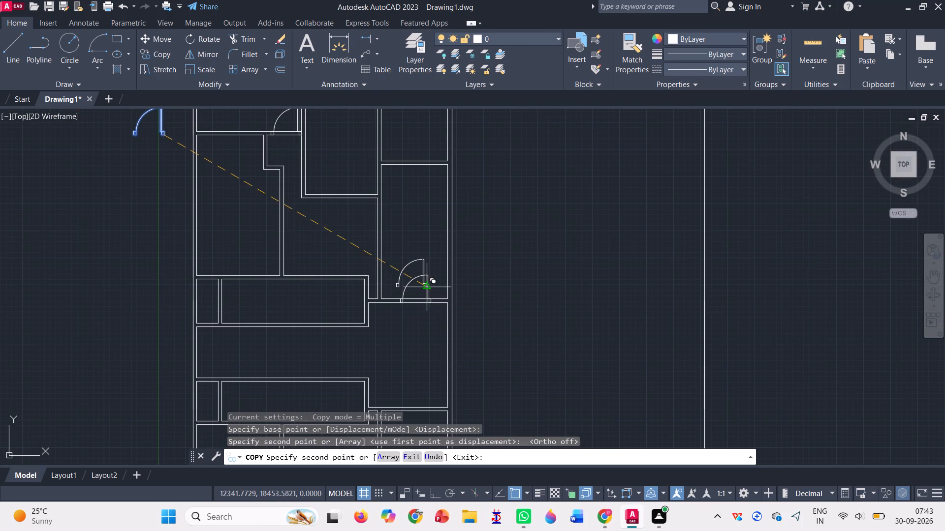
scroll(388, 309, down, 1)
scroll(385, 352, up, 1)
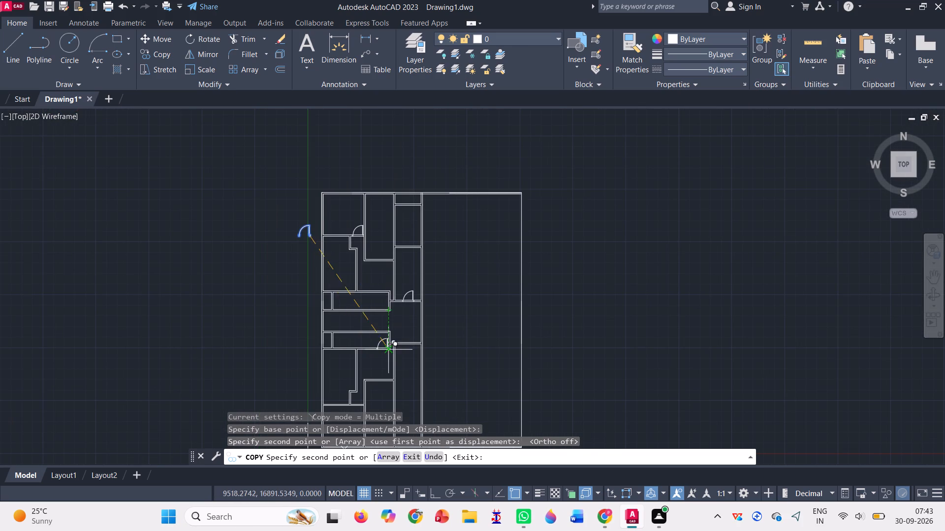
scroll(381, 351, up, 5)
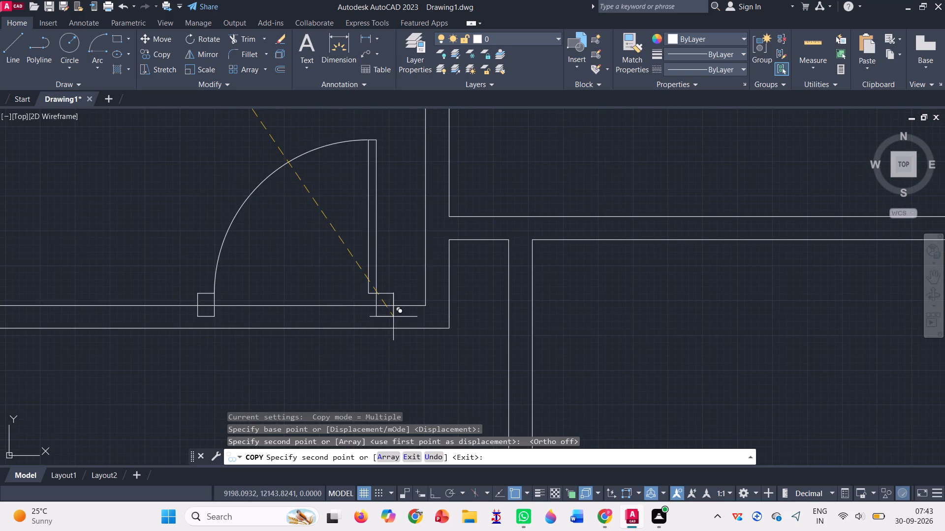
click(423, 328)
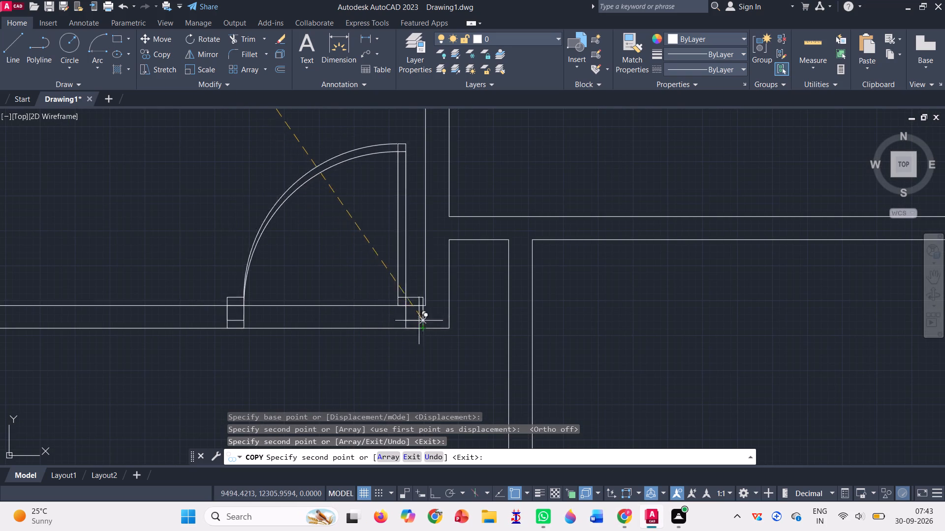
scroll(401, 321, down, 3)
scroll(453, 316, down, 2)
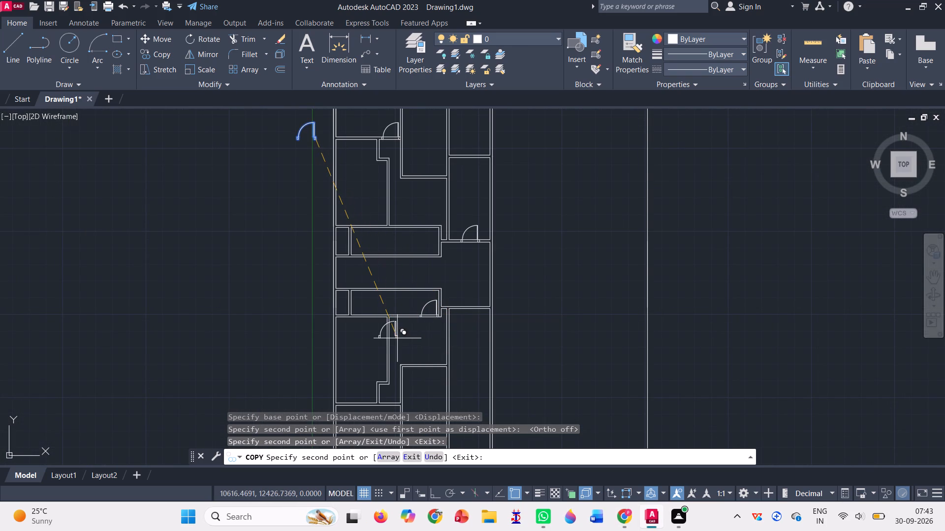
scroll(397, 338, down, 1)
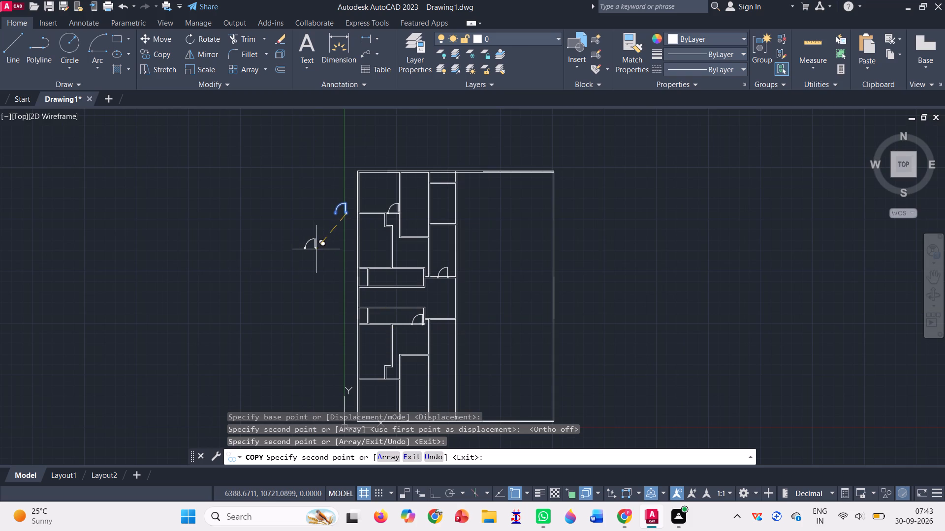
key(Escape)
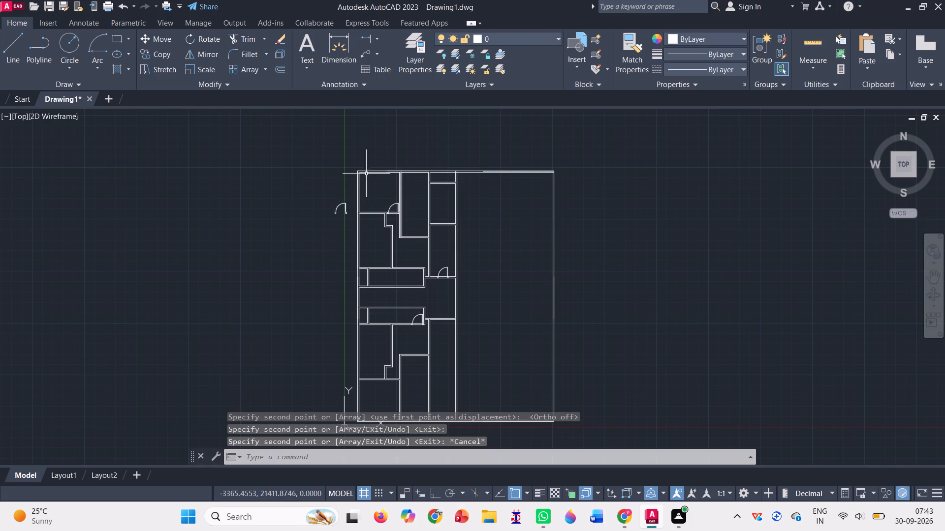
Rotate the spare door outside the plan by 270° about its southeast jamb corner.
click(208, 37)
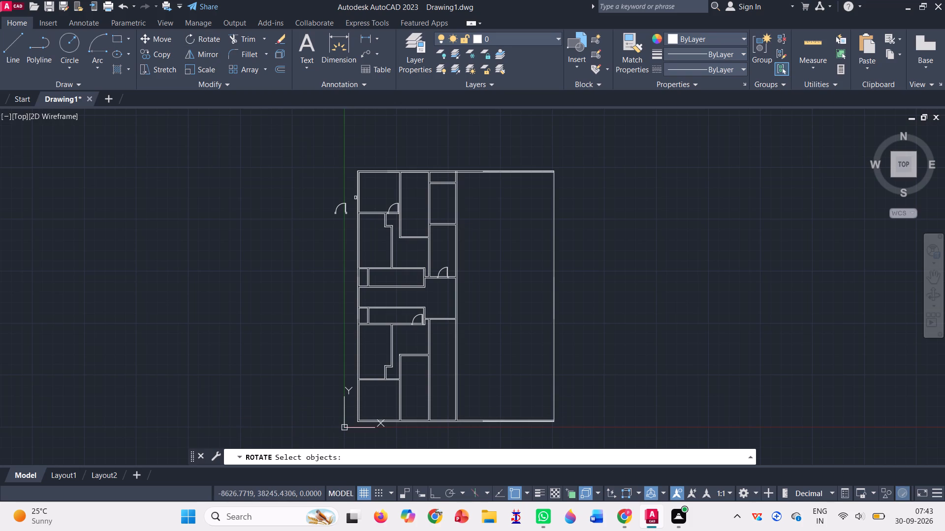
scroll(355, 198, up, 4)
drag(222, 220, 207, 318)
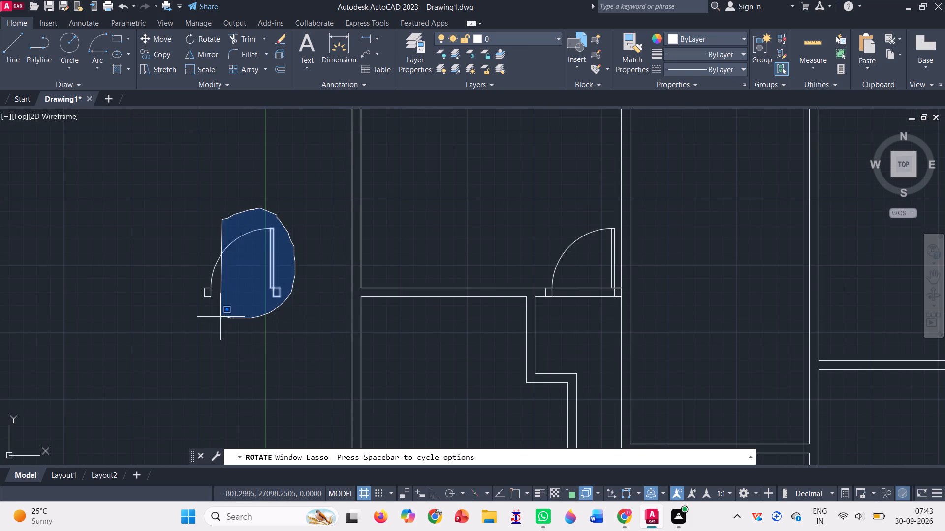
drag(207, 318, 179, 309)
key(Return)
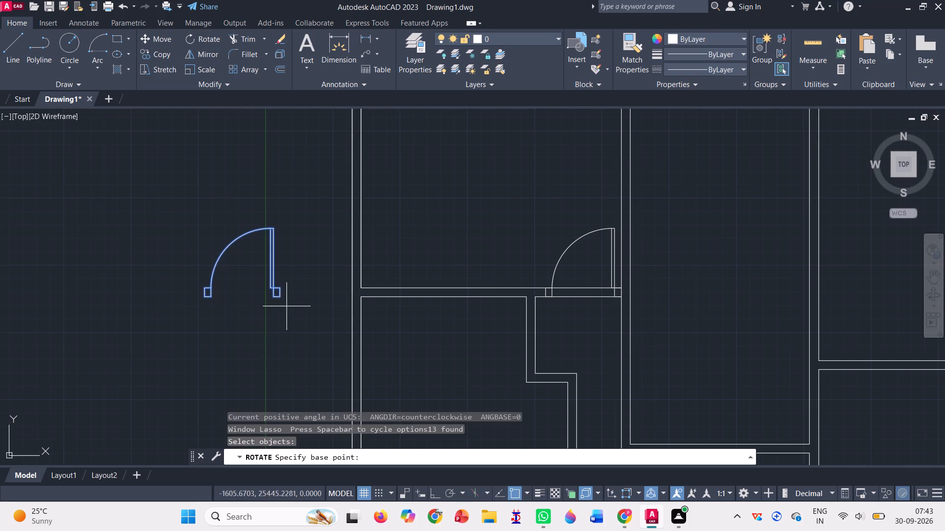
click(280, 297)
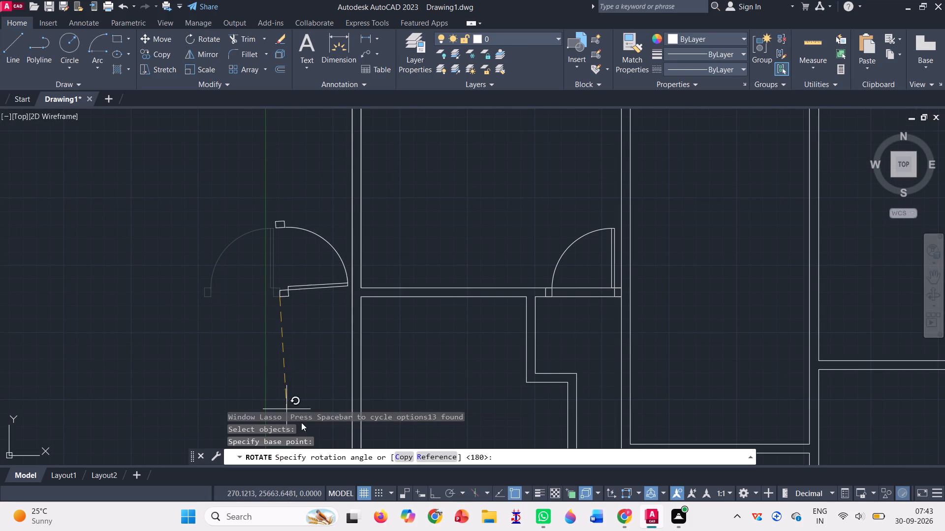
click(435, 494)
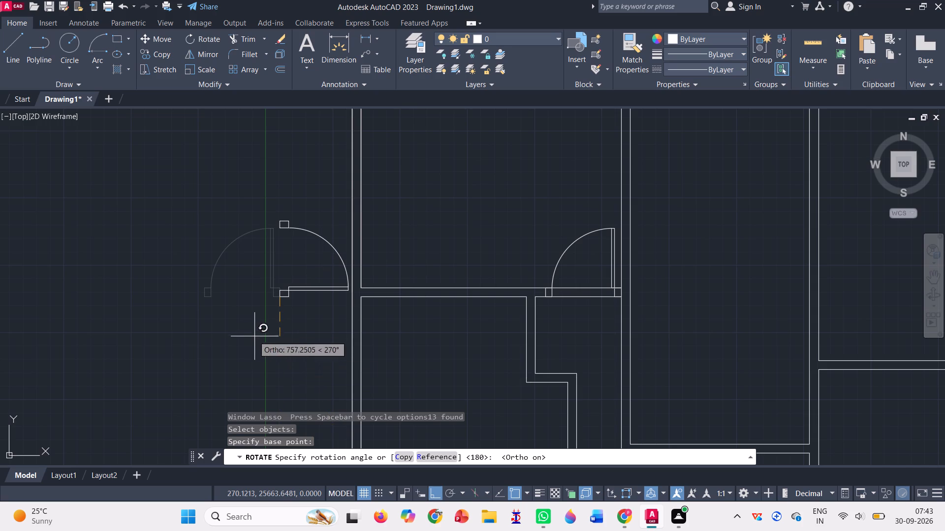
click(266, 332)
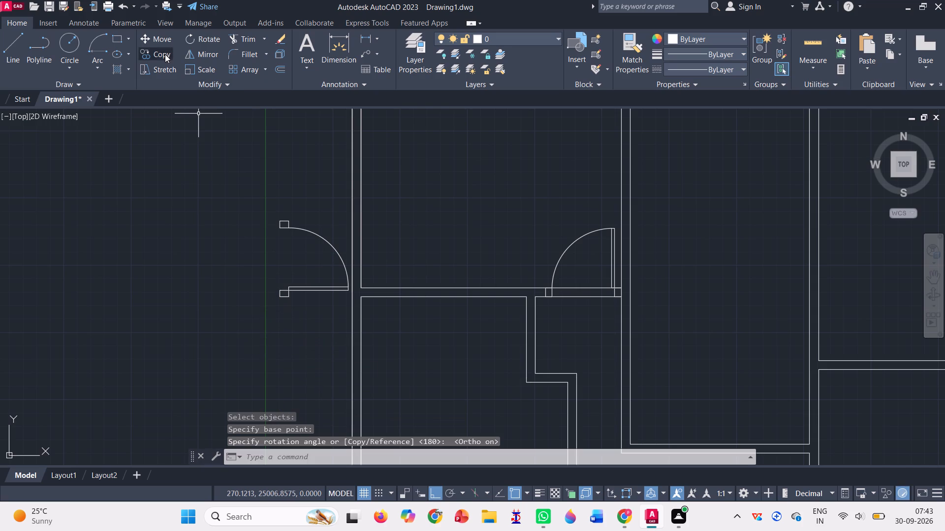
Copy the rotated door by its southwest jamb corner into the west wall of the tall northern middle room, near that wall's south end.
click(165, 54)
drag(256, 215, 335, 242)
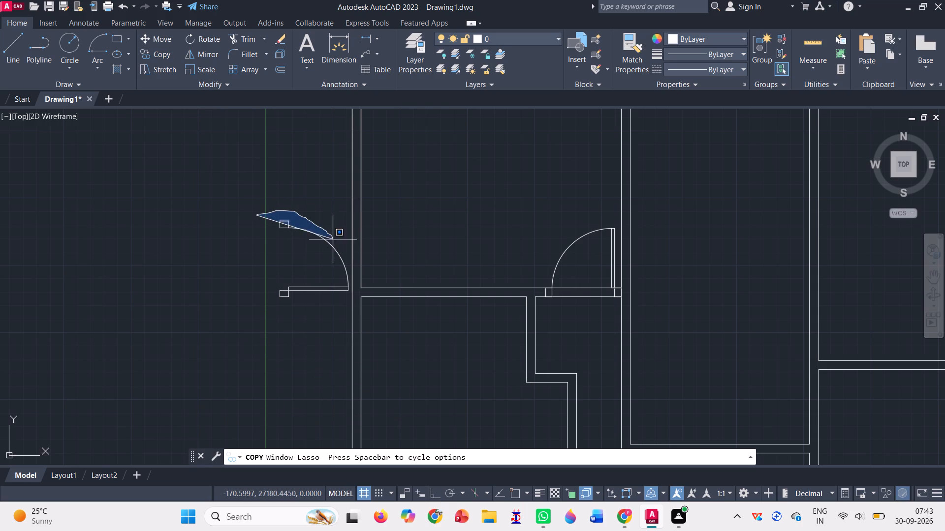
drag(335, 242, 350, 297)
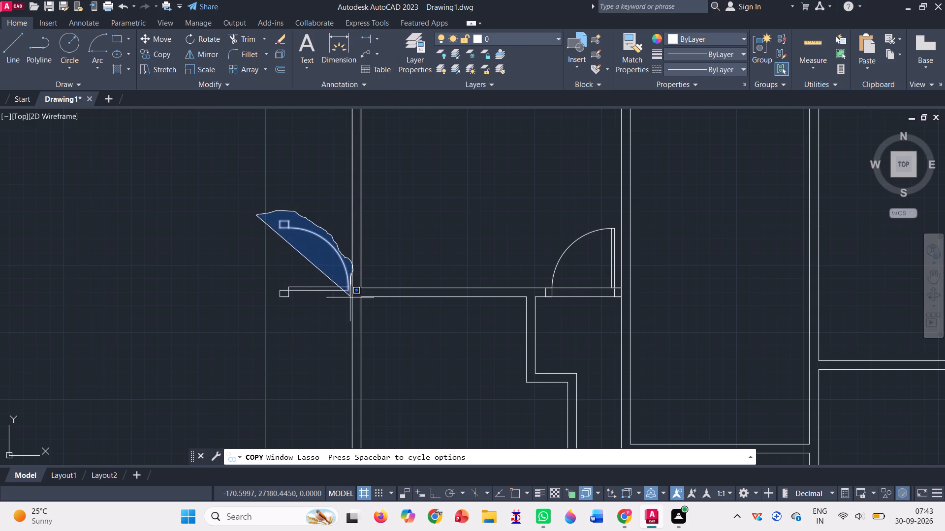
drag(350, 297, 250, 317)
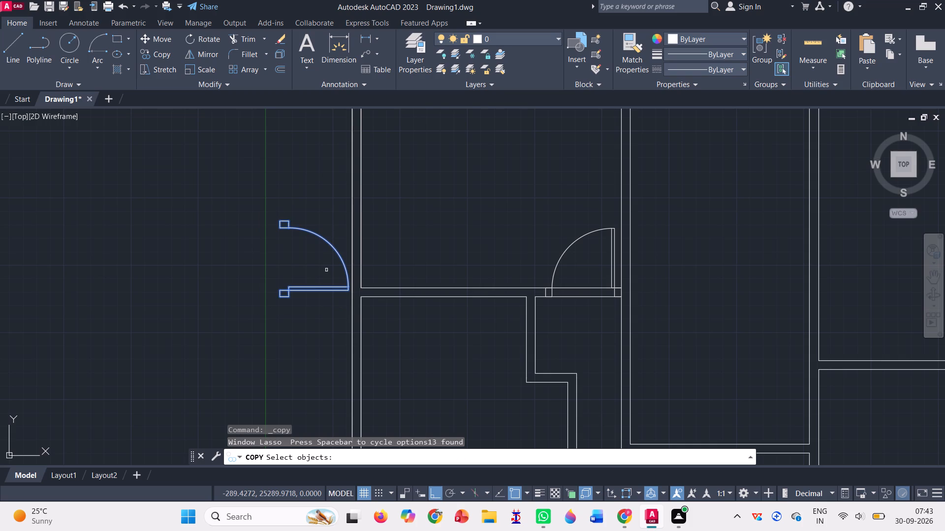
key(Return)
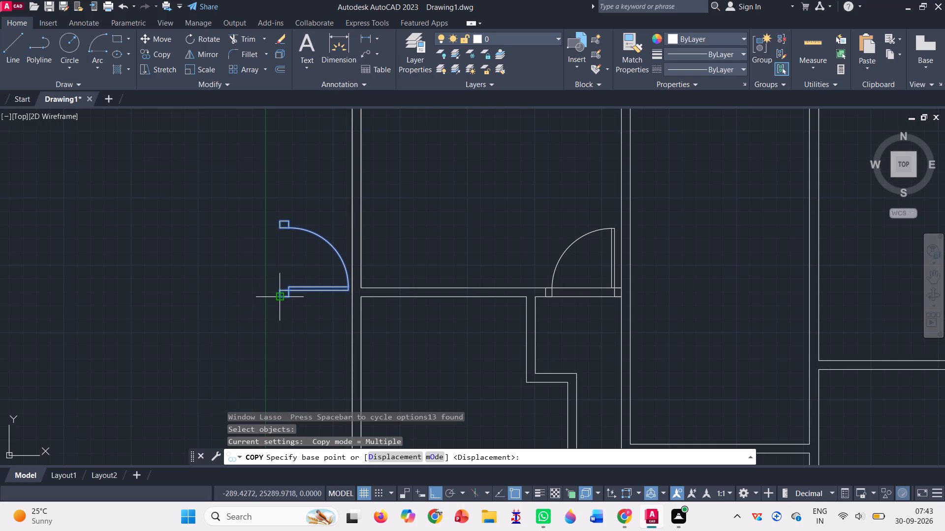
click(279, 299)
scroll(279, 297, down, 3)
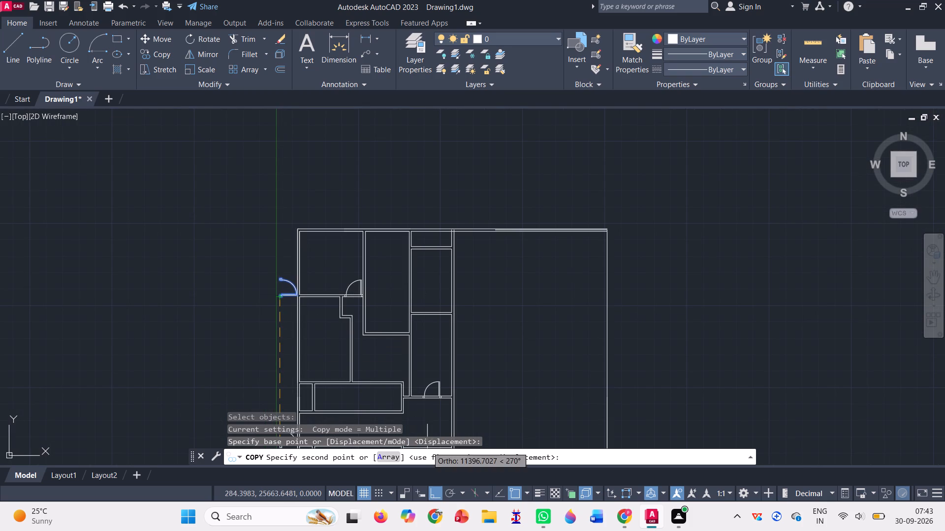
click(433, 493)
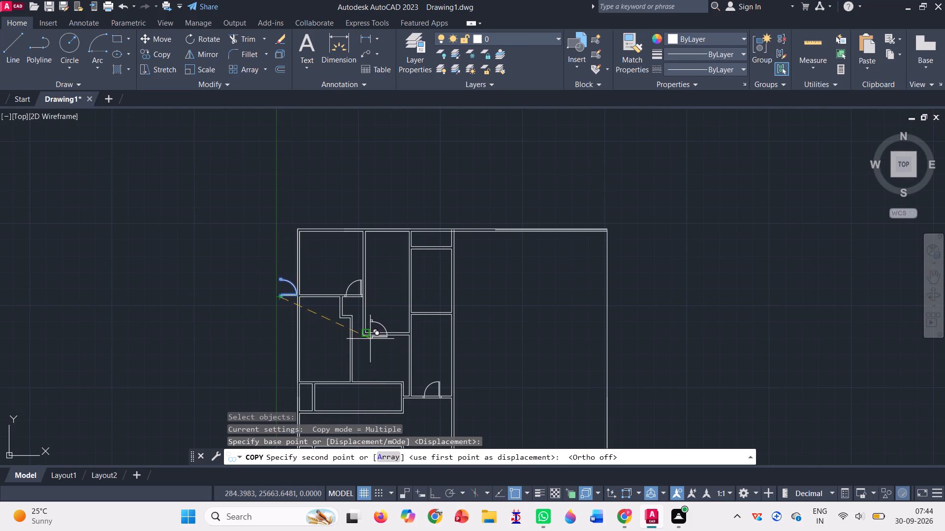
scroll(374, 335, up, 4)
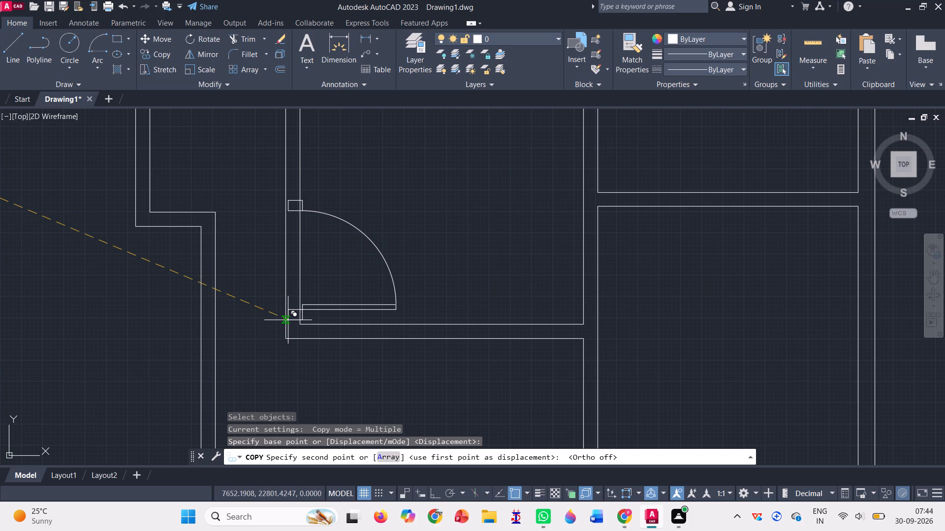
click(285, 322)
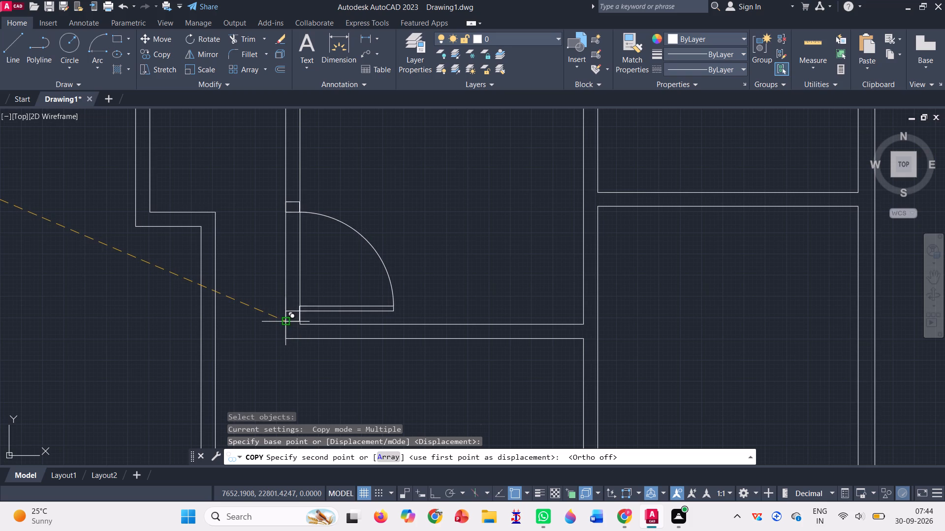
Look over the plan's western rooms and central corridor for the next door position.
scroll(334, 302, down, 4)
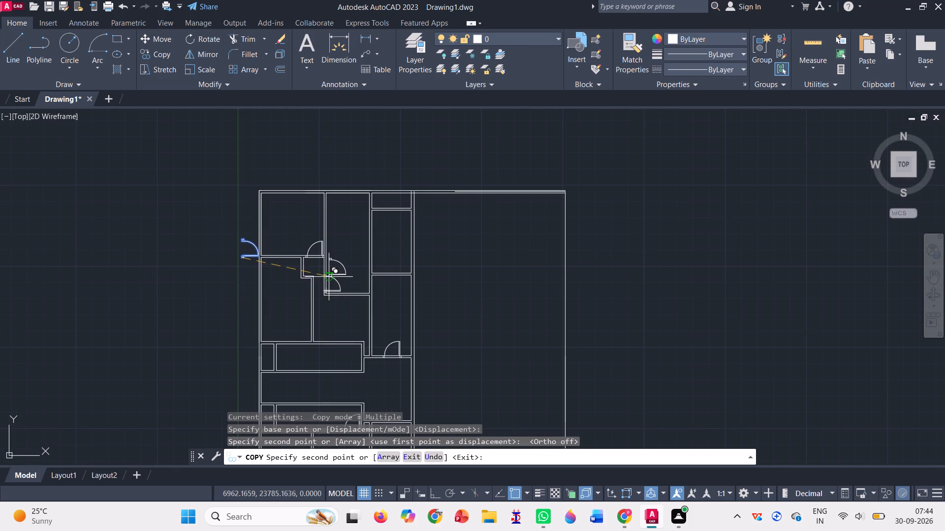
scroll(329, 280, down, 2)
scroll(313, 237, down, 2)
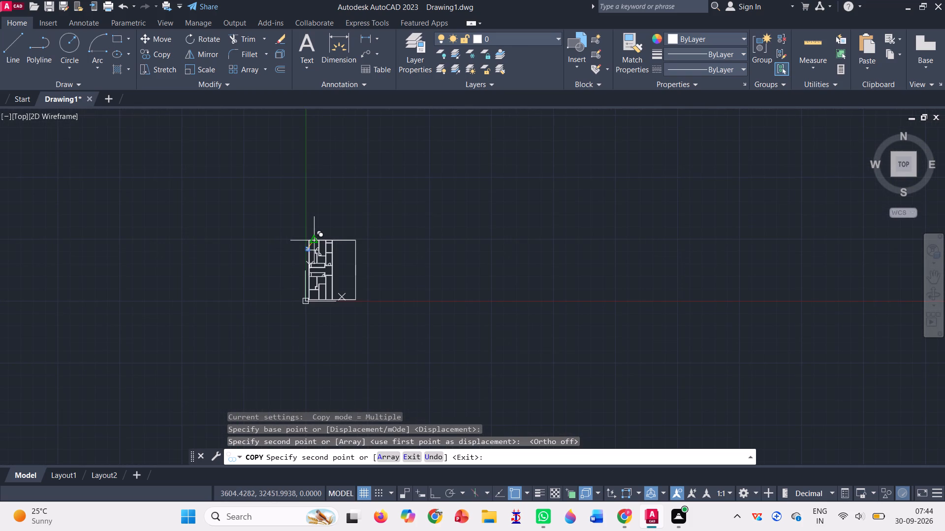
scroll(313, 286, up, 5)
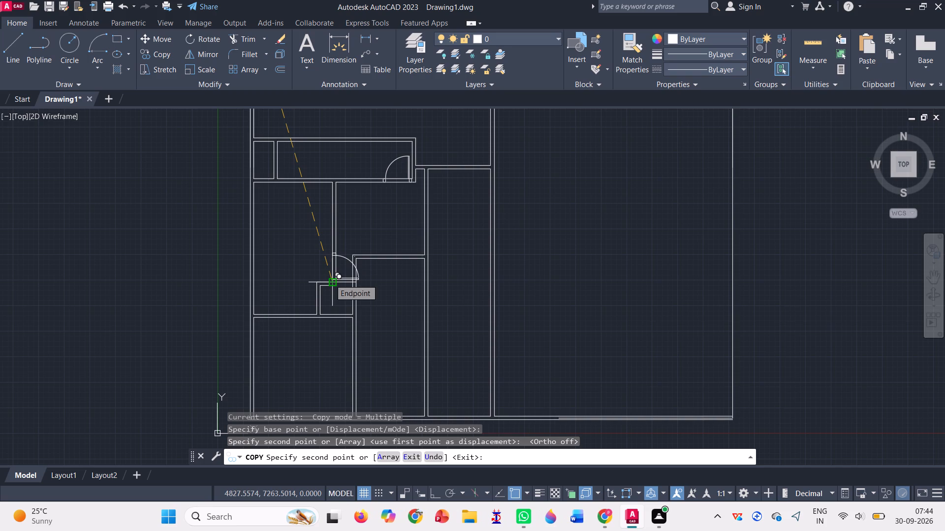
scroll(330, 279, down, 2)
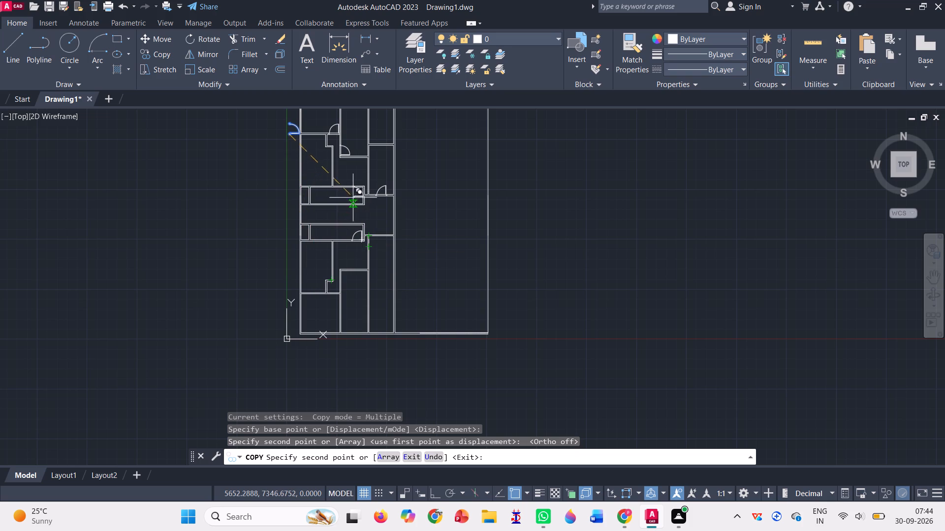
scroll(329, 262, down, 2)
scroll(329, 209, up, 3)
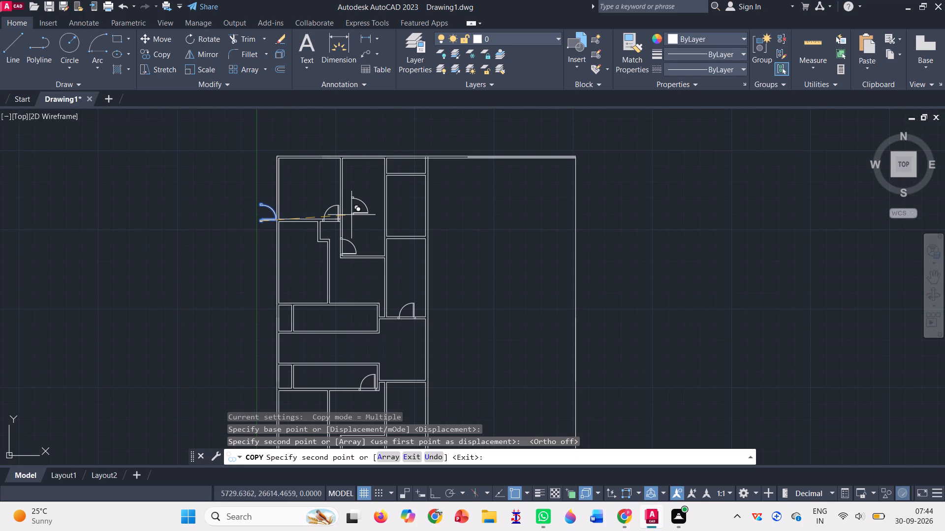
key(Escape)
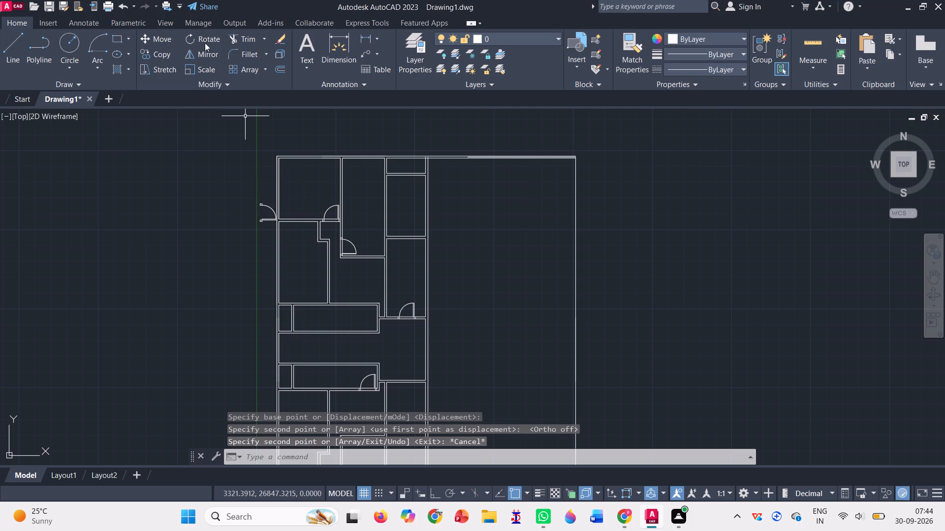
Rotate the spare door outside the plan by 180° about its southwest jamb corner.
click(205, 36)
scroll(290, 215, up, 1)
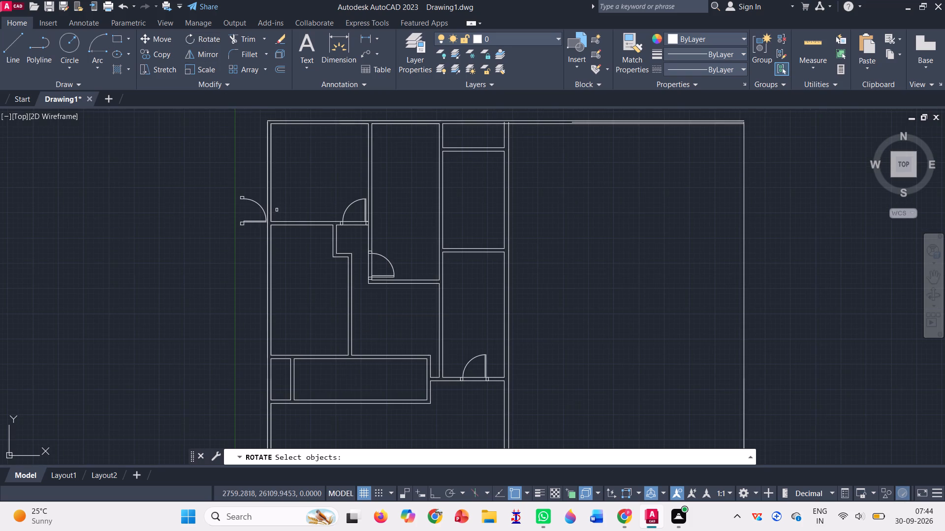
scroll(252, 210, up, 3)
drag(189, 139, 272, 148)
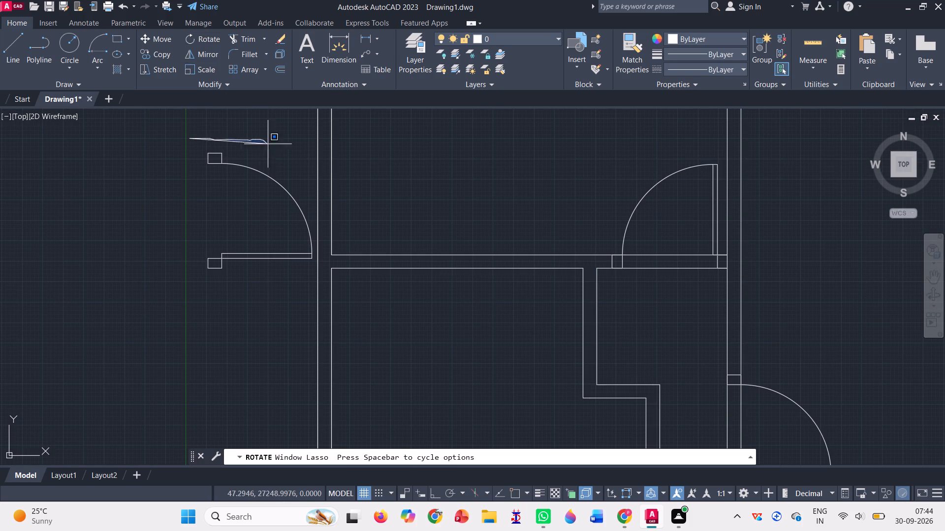
drag(272, 148, 310, 263)
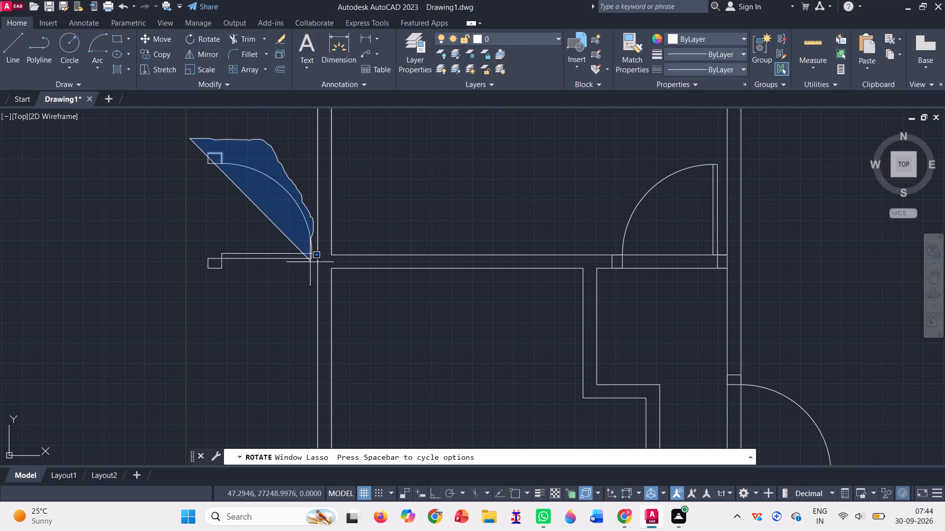
drag(310, 263, 193, 291)
click(261, 255)
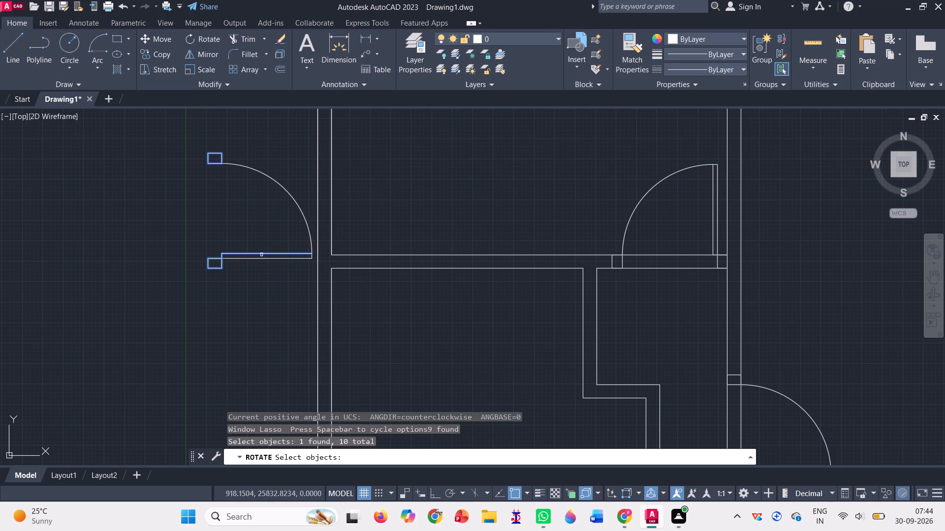
click(266, 260)
click(313, 256)
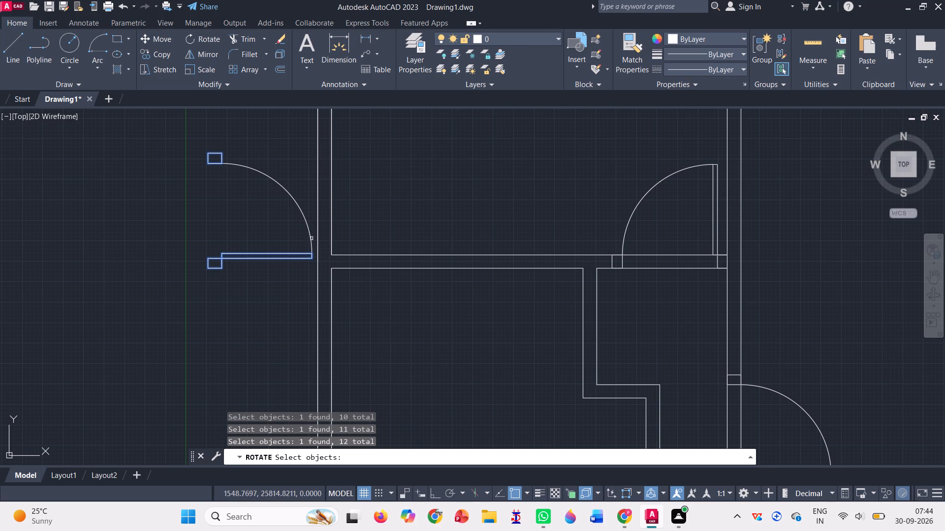
click(312, 238)
key(Return)
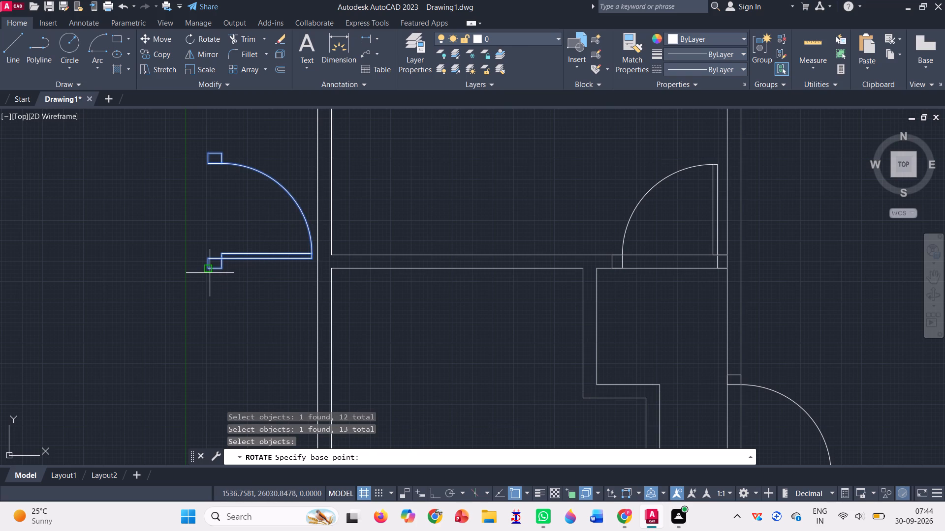
click(209, 268)
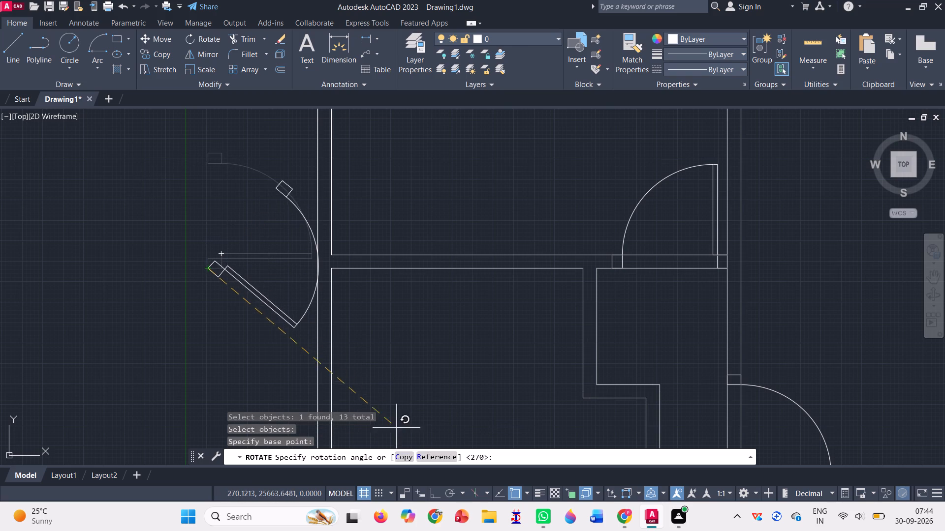
click(436, 492)
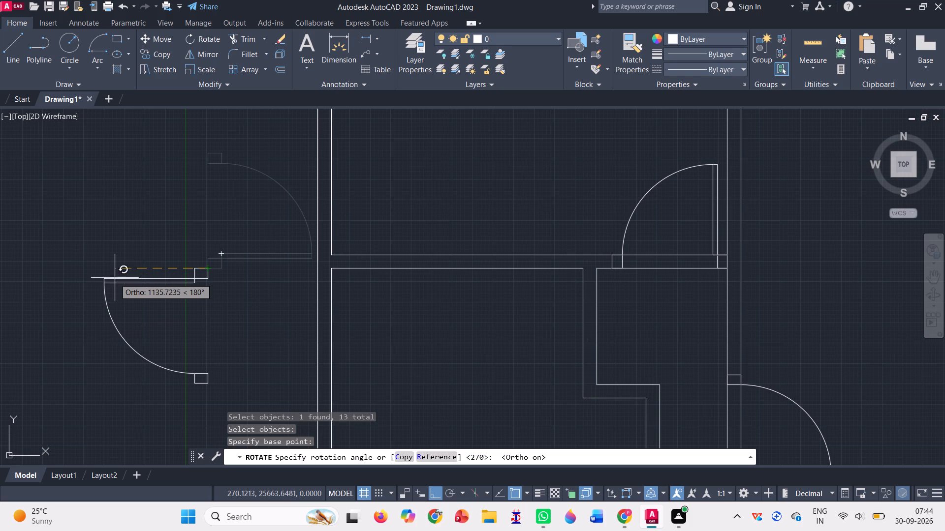
click(74, 266)
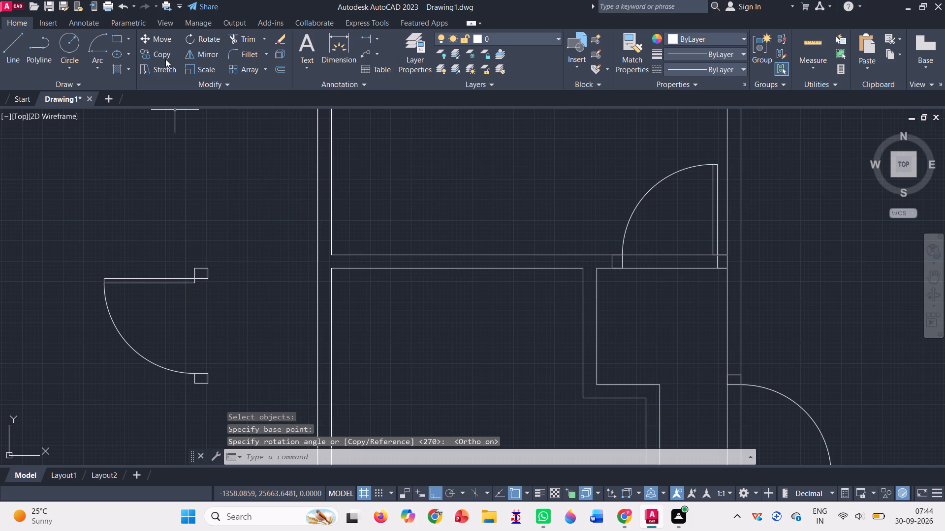
Copy the rotated door by its northeast jamb corner into the stepped east wall of the western room, south of the step.
click(165, 58)
drag(59, 266, 251, 298)
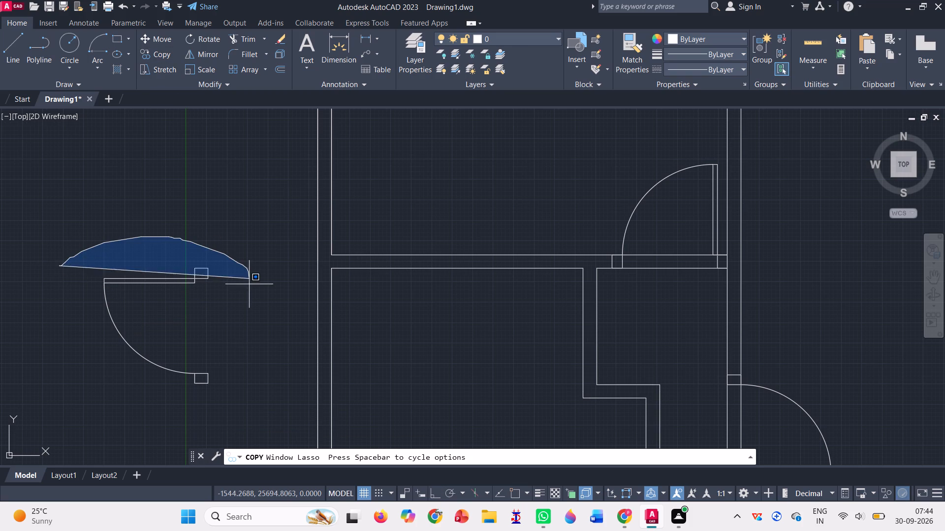
drag(251, 298, 140, 417)
key(Return)
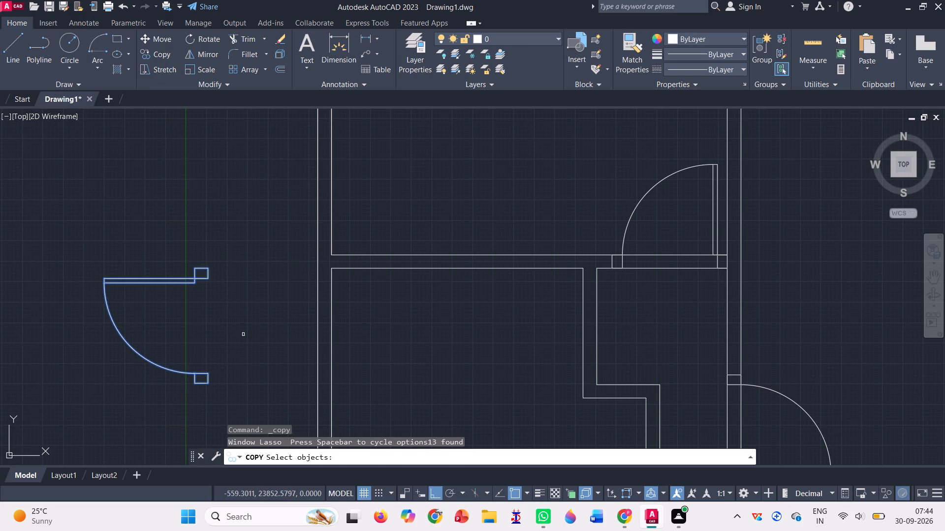
click(209, 263)
scroll(209, 263, down, 1)
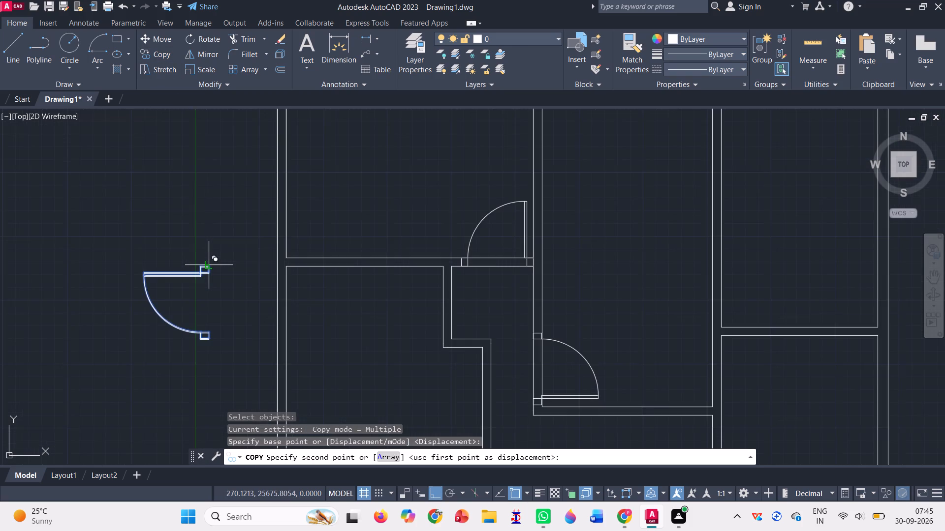
scroll(210, 263, down, 2)
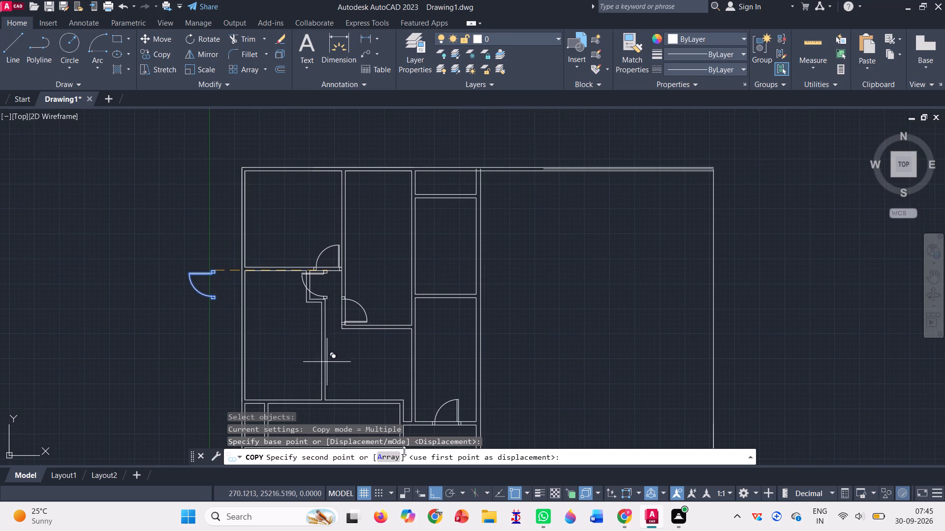
click(434, 495)
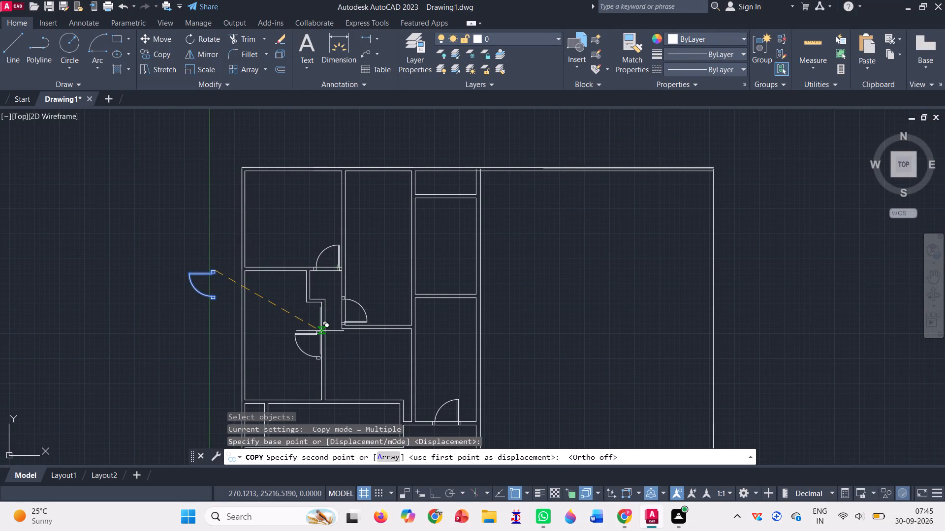
scroll(322, 329, up, 3)
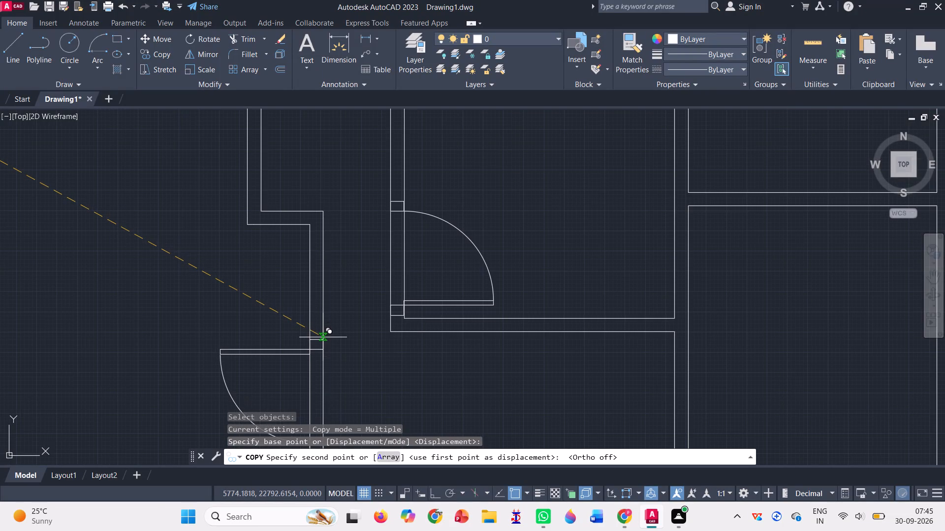
click(323, 337)
Place another door copy across the central corridor, at the southeast outer corner of the long narrow room north of it.
scroll(319, 296, down, 3)
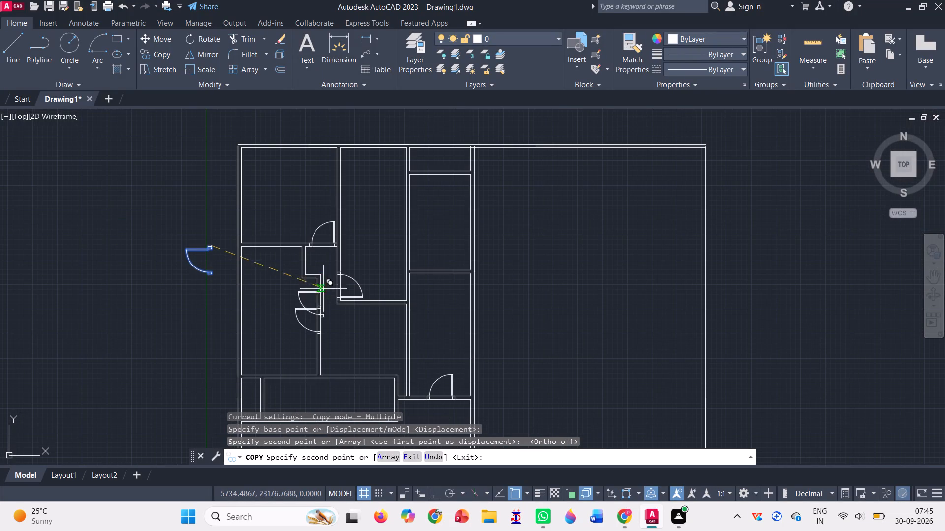
scroll(323, 238, down, 2)
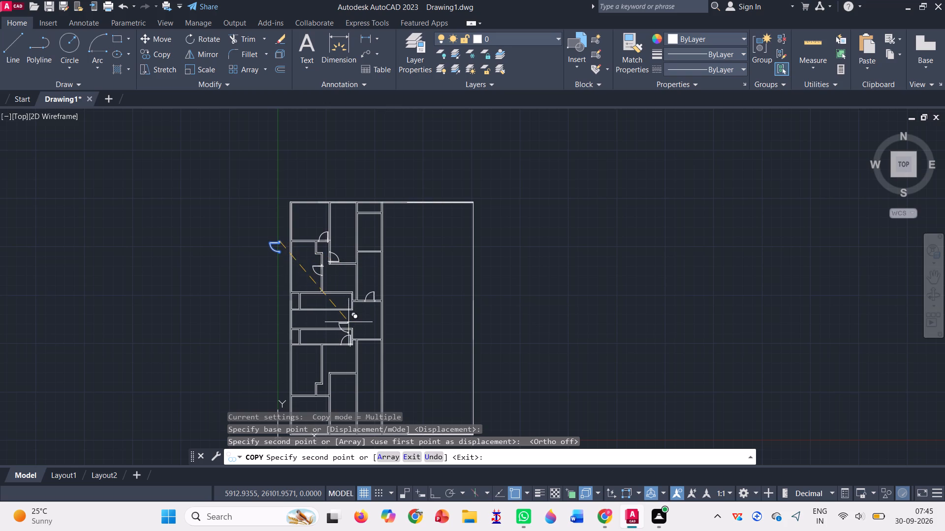
scroll(347, 318, up, 4)
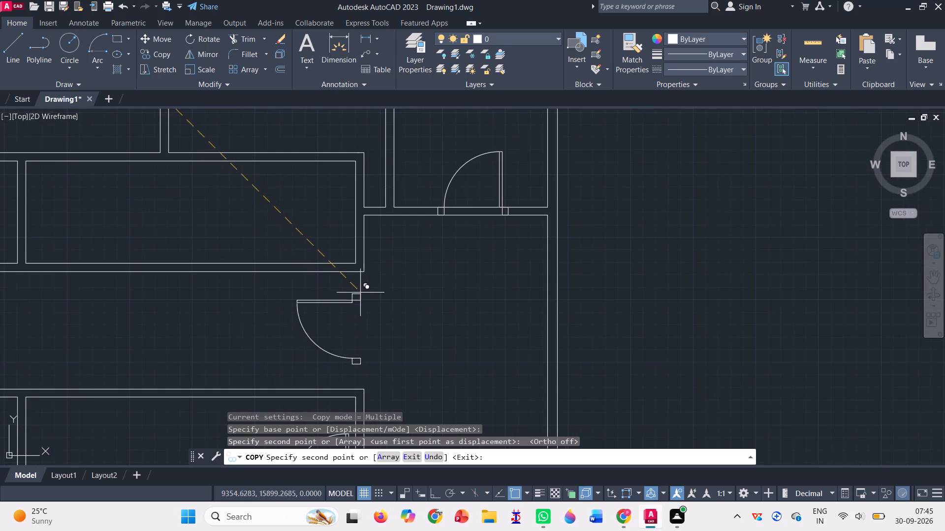
click(364, 275)
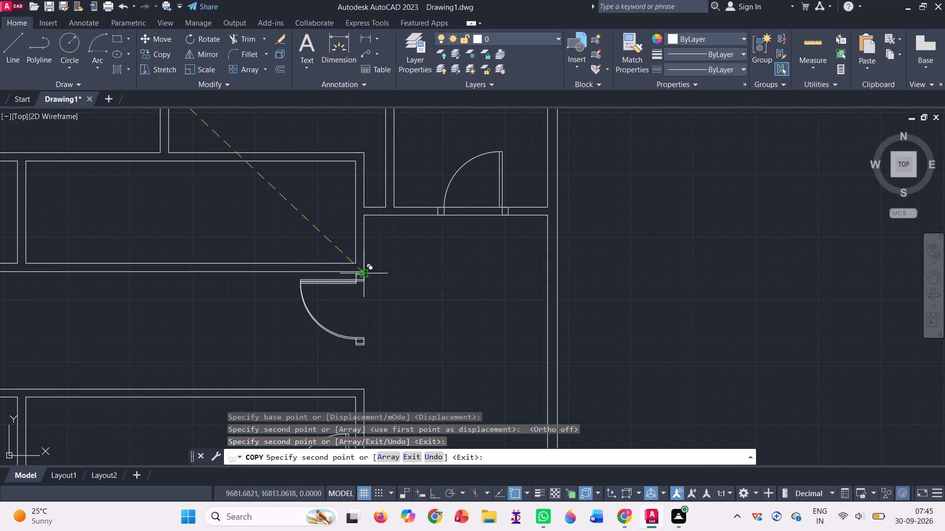
scroll(364, 275, down, 4)
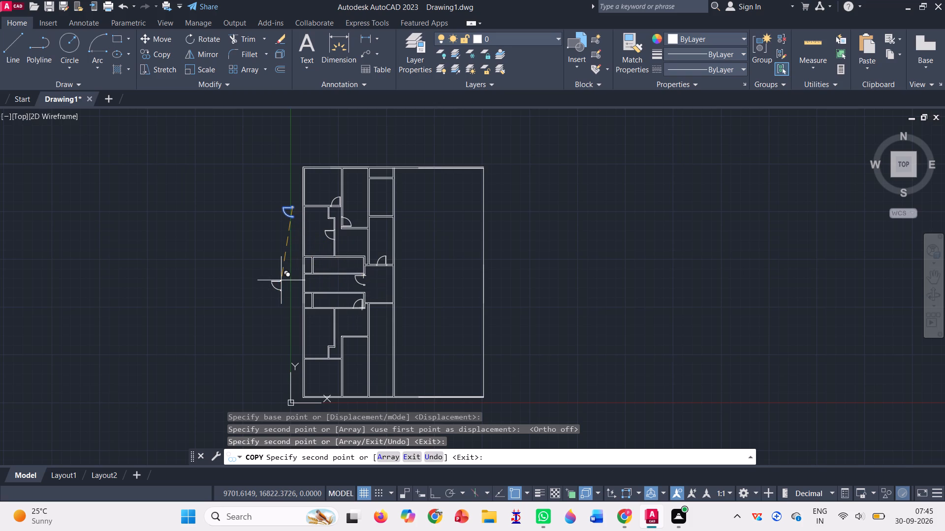
key(Escape)
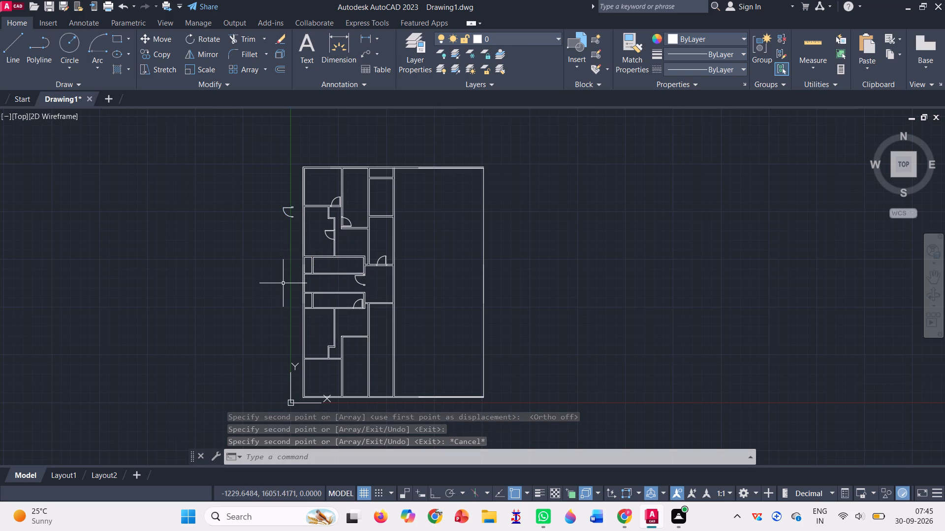
Draw two parallel wall lines joining the corridor door's south jamb to the northeast wall corner of the long narrow room below.
click(13, 38)
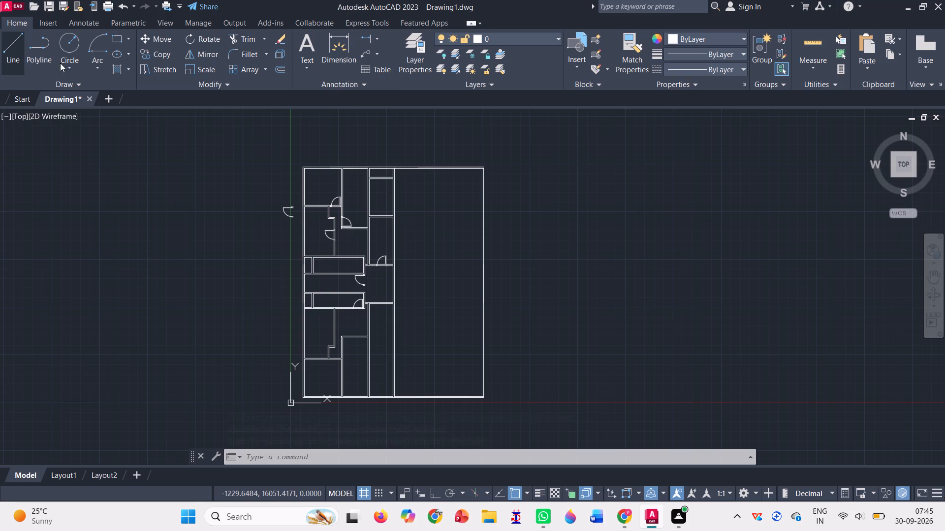
scroll(366, 308, up, 4)
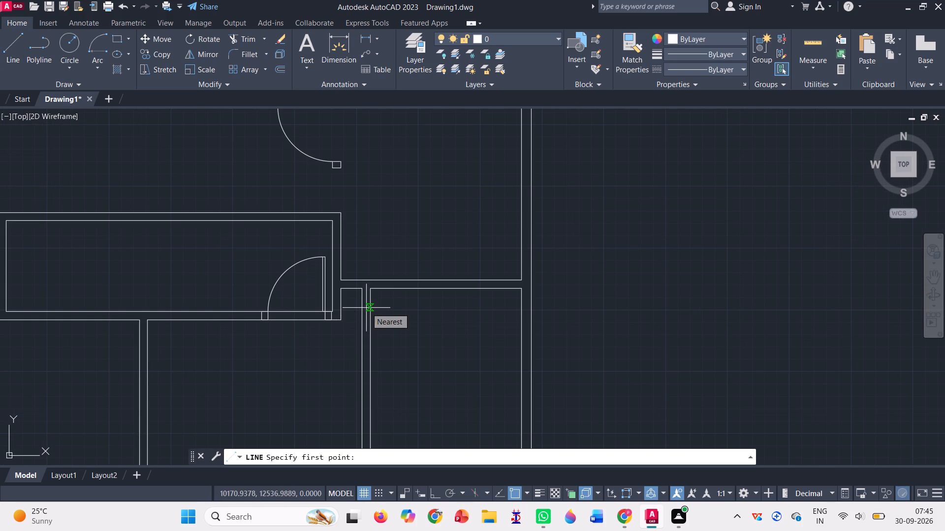
click(340, 211)
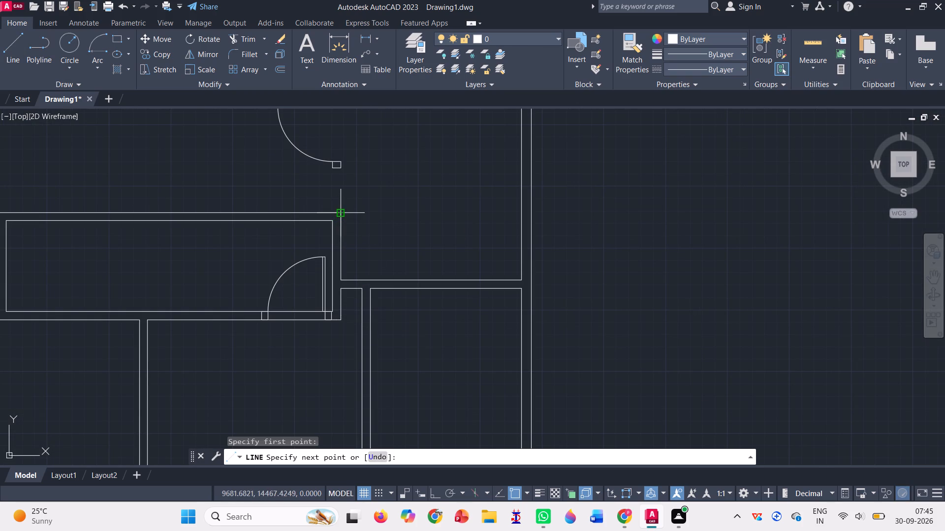
click(342, 162)
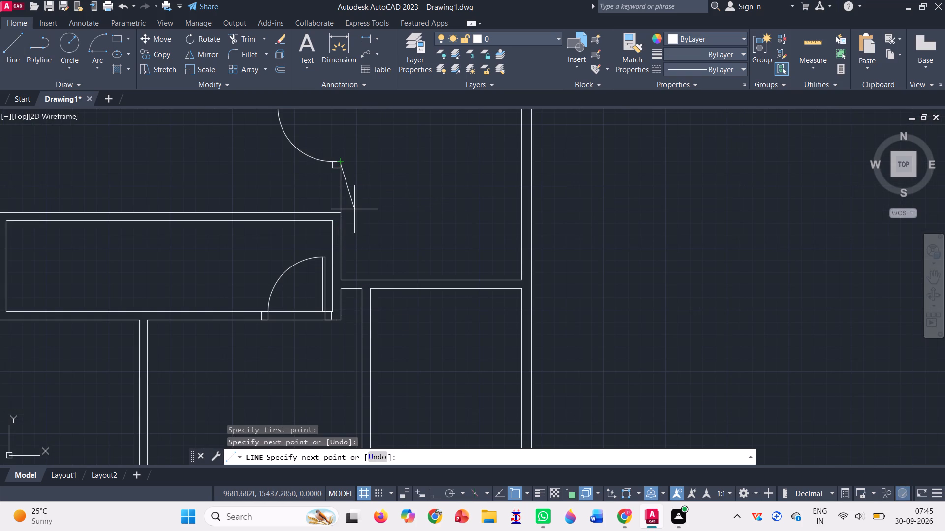
key(Return)
click(23, 39)
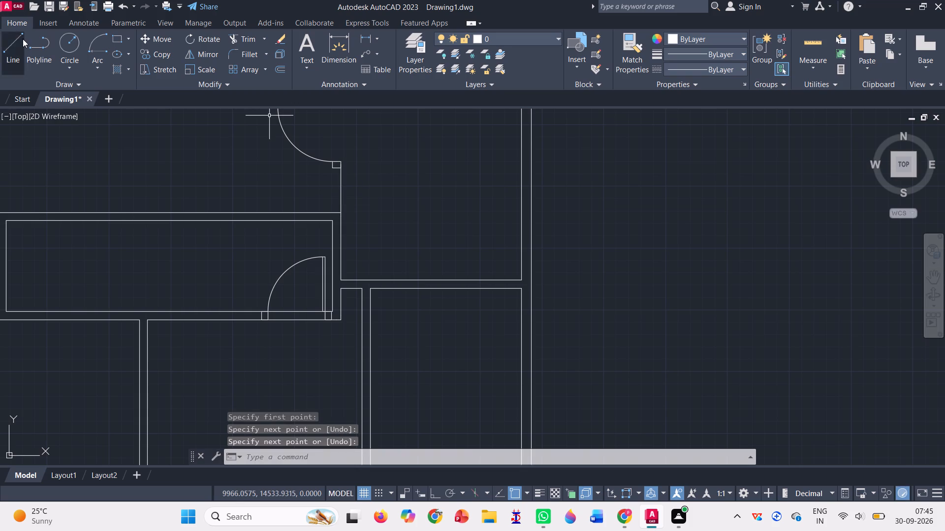
click(331, 169)
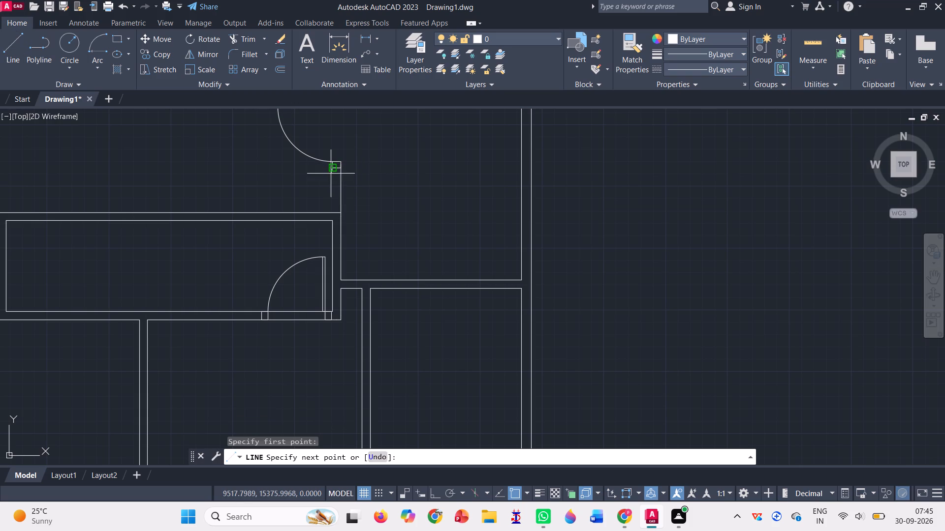
click(335, 213)
key(Return)
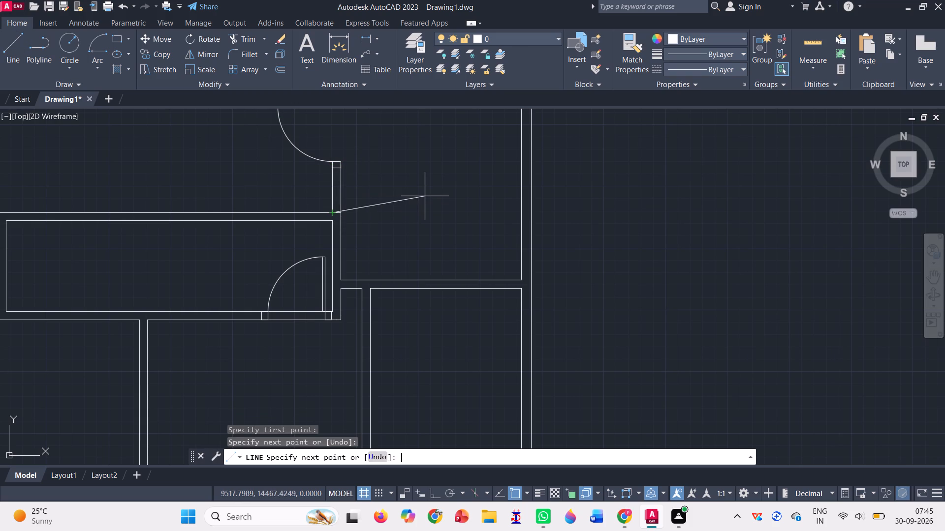
Trim the stub of the long narrow room's north wall line crossing the new wall south of the corridor door.
click(243, 32)
scroll(332, 168, up, 1)
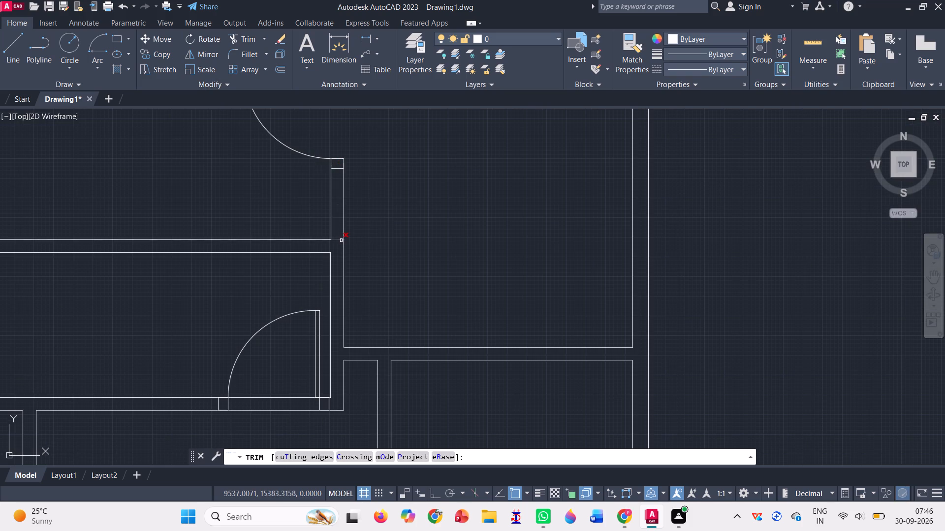
click(338, 239)
scroll(384, 217, down, 2)
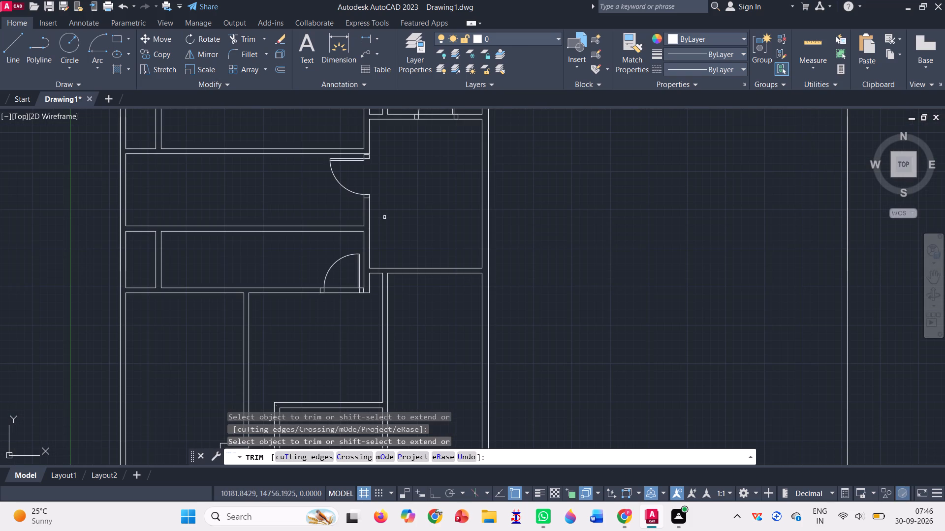
Draw lines from the corridor door's north jamb up to the wall line above, across it, and back to the jamb.
scroll(370, 158, up, 4)
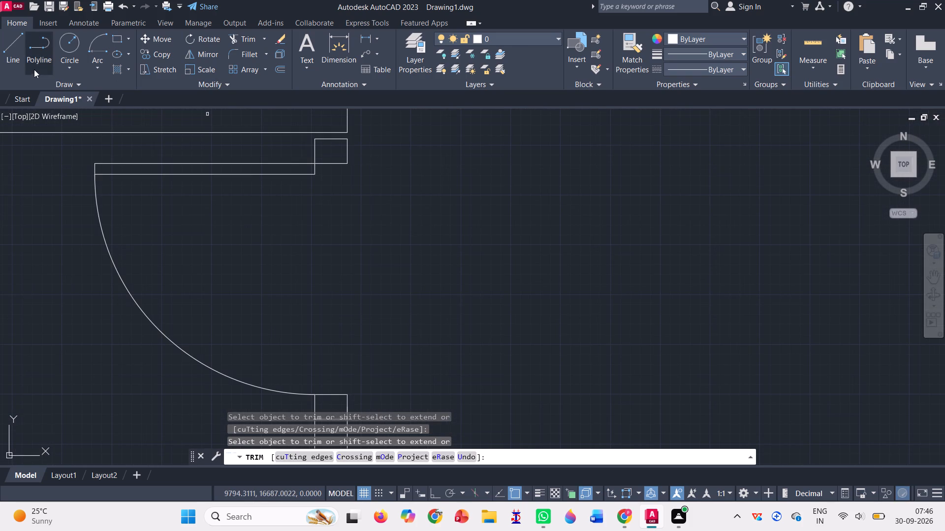
click(20, 51)
scroll(96, 80, down, 3)
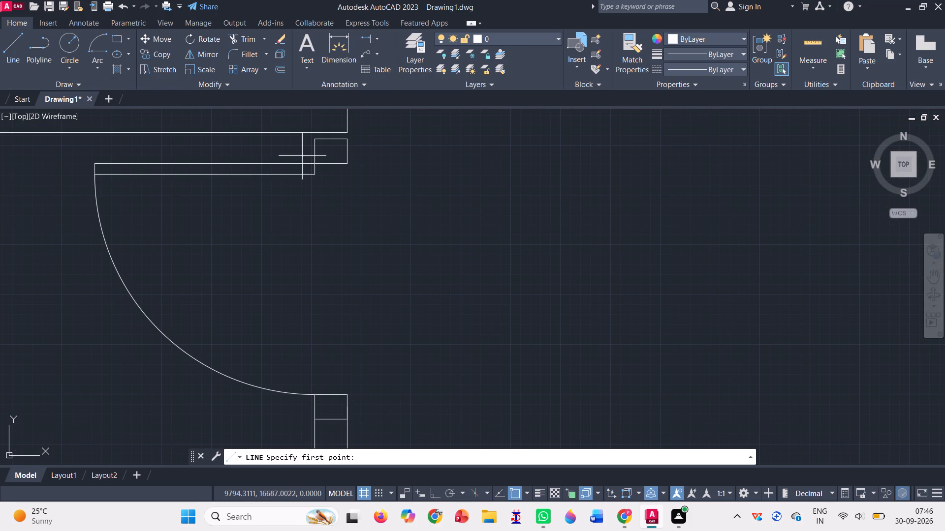
click(316, 138)
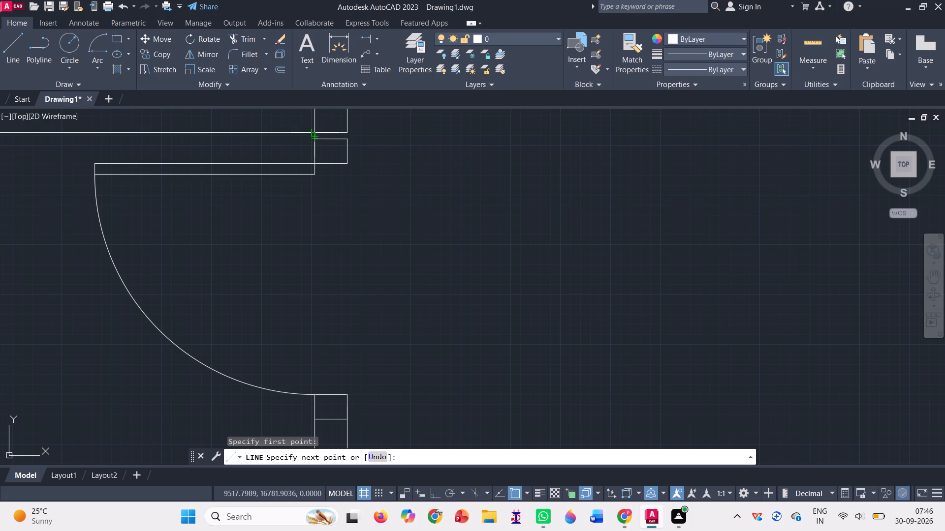
click(315, 133)
click(344, 132)
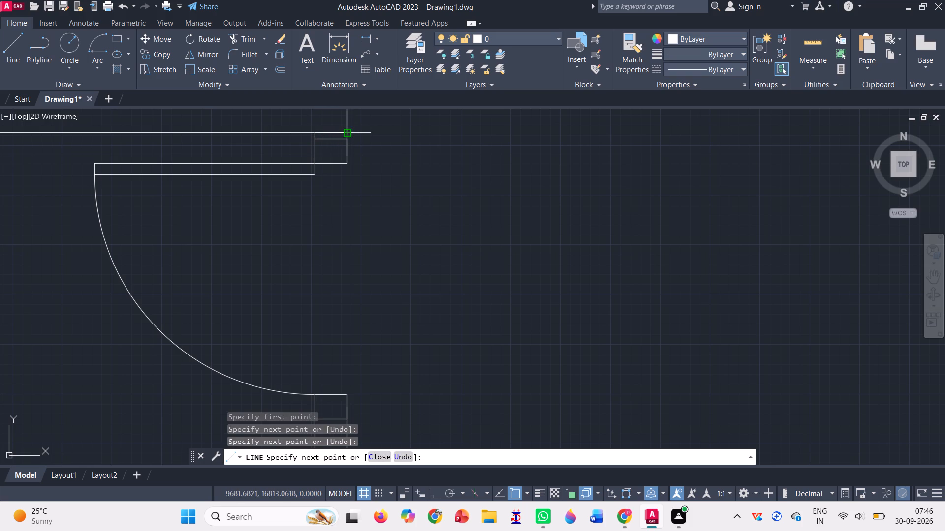
click(344, 141)
key(Return)
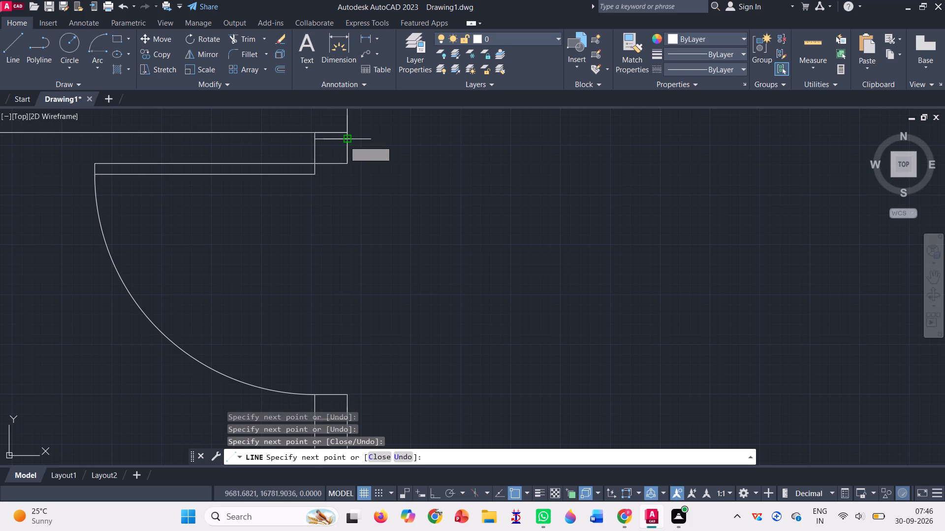
Trim the horizontal wall line between the two short verticals just above the corridor door's north jamb.
click(249, 36)
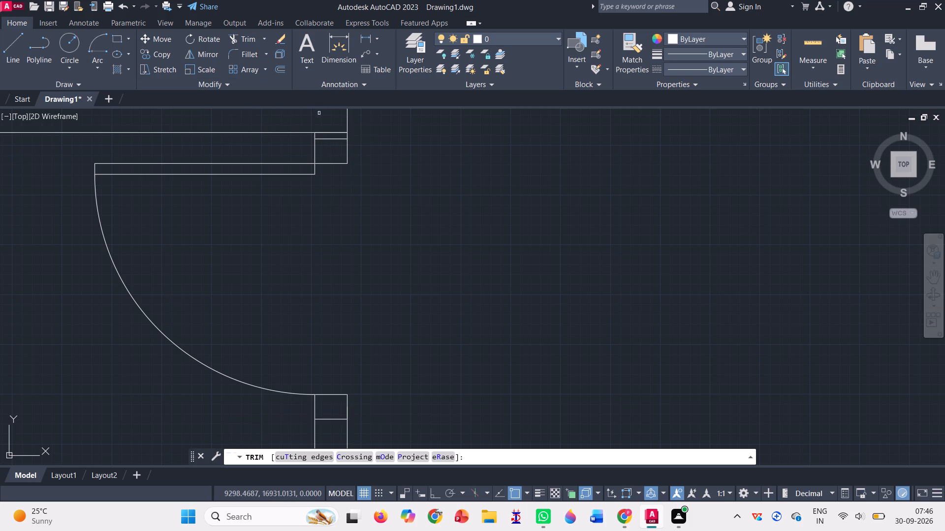
click(329, 133)
click(330, 134)
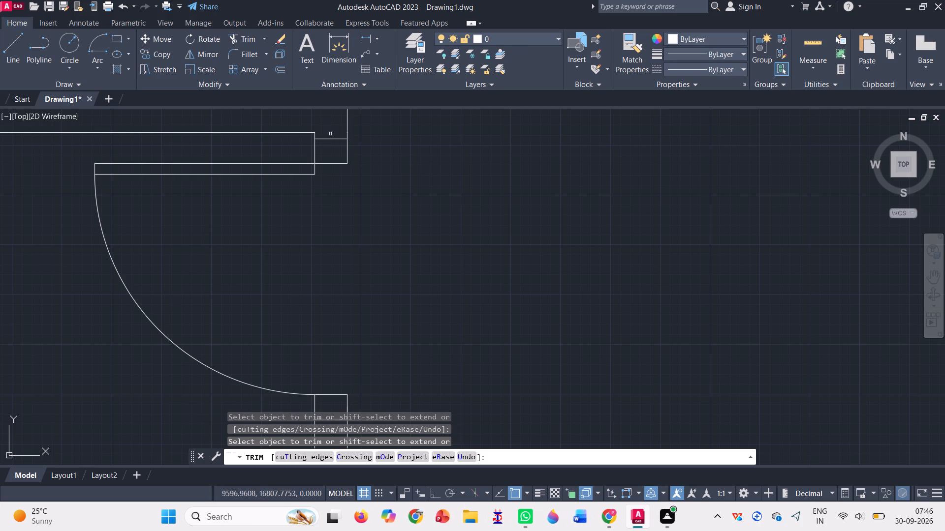
scroll(353, 164, down, 4)
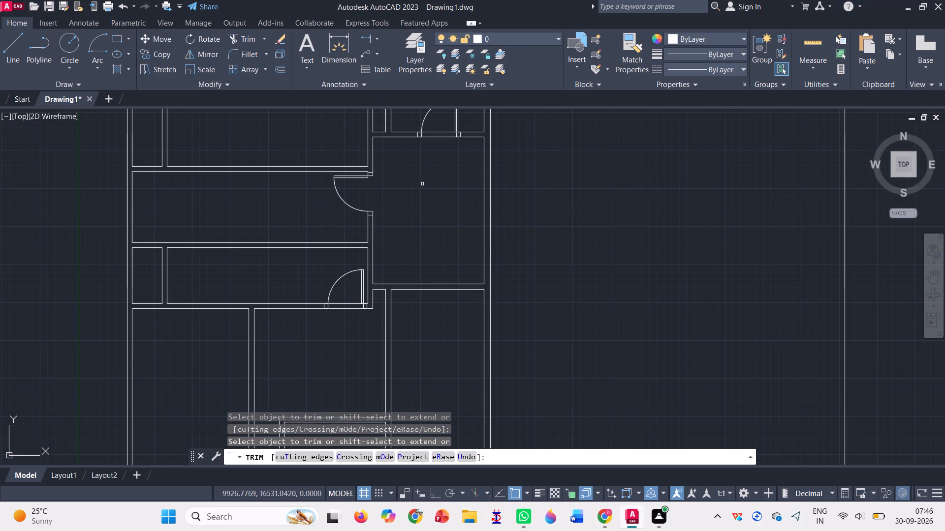
key(Return)
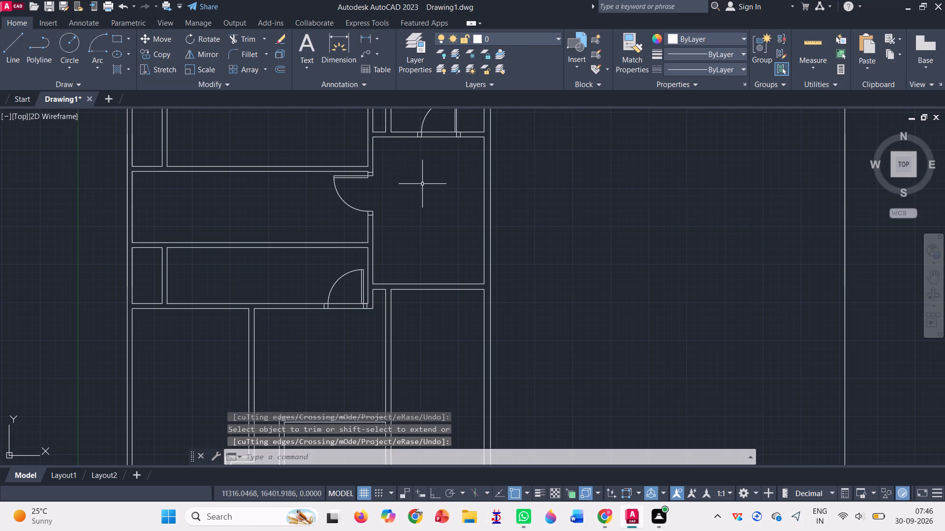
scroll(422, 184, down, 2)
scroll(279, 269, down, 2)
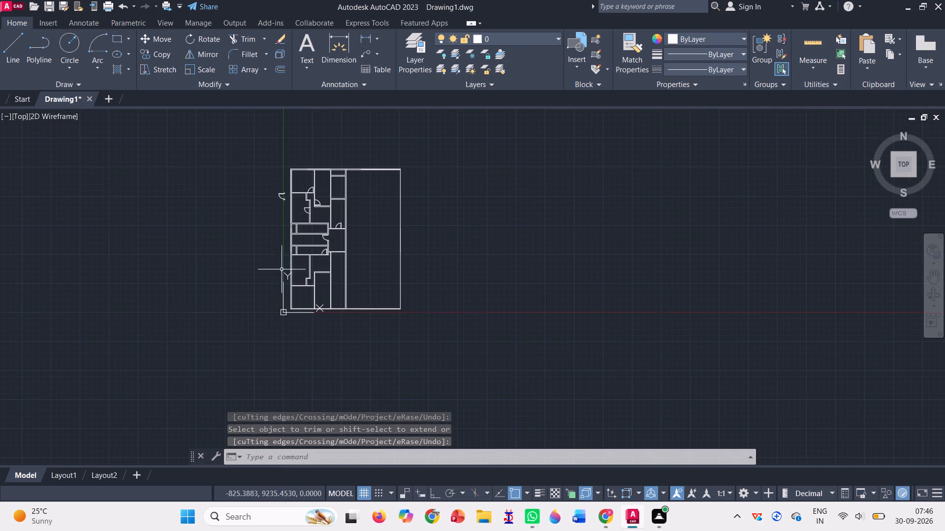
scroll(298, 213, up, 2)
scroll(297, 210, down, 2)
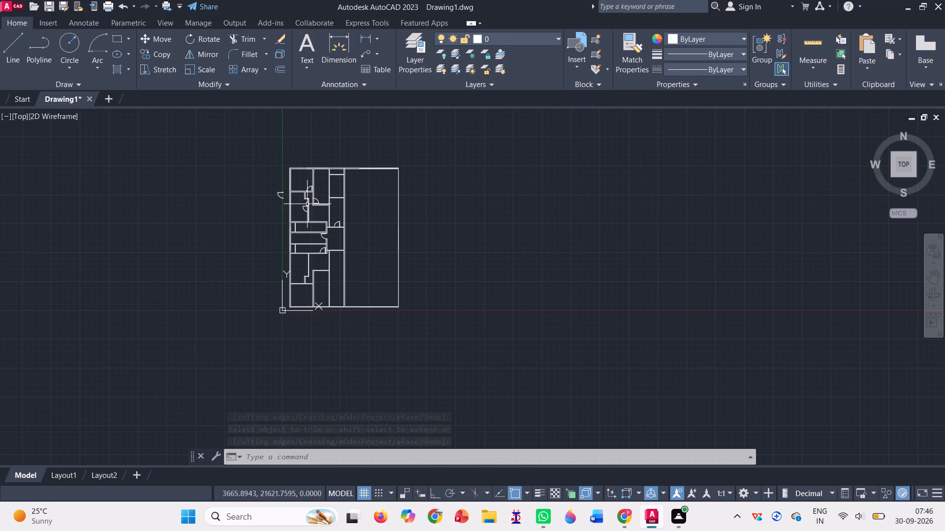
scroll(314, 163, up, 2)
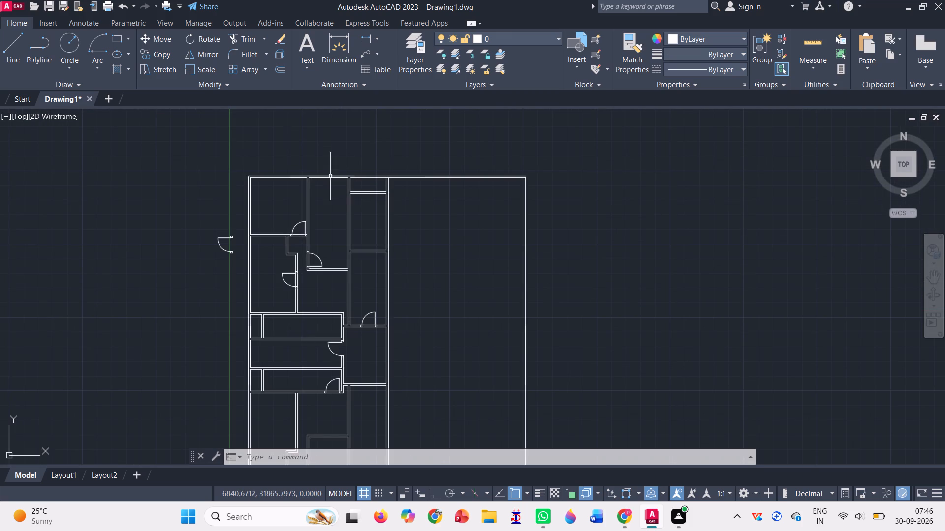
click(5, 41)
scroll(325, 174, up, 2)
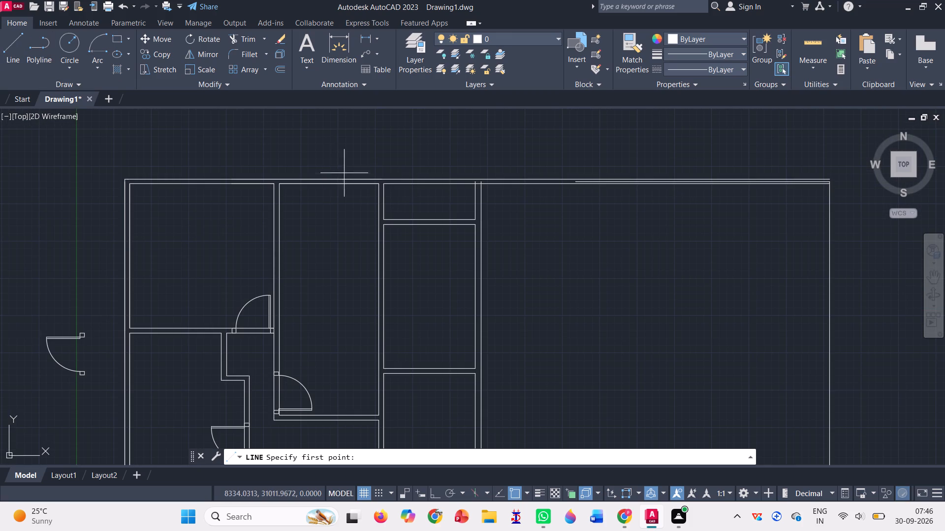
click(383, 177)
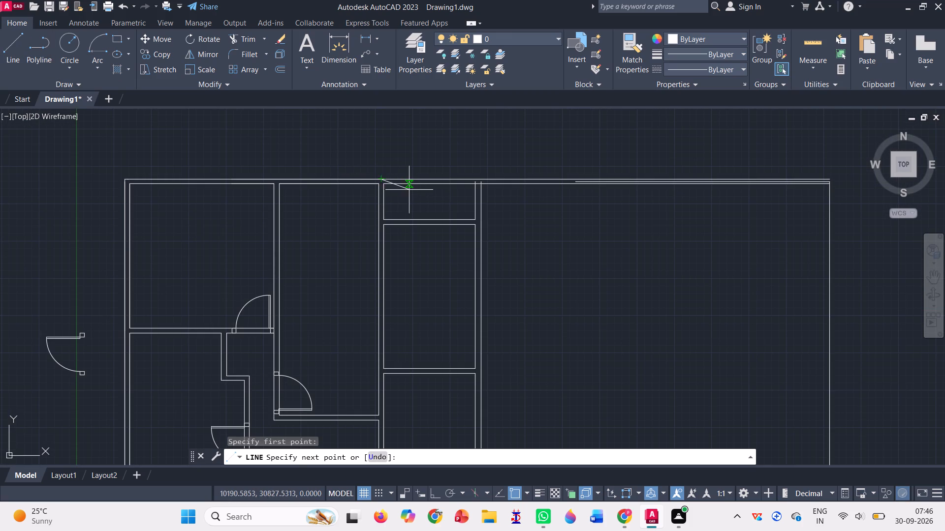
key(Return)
Draw a short line across the outer north wall, continuing the west side of the small northern room to the outer edge.
key(l)
key(Return)
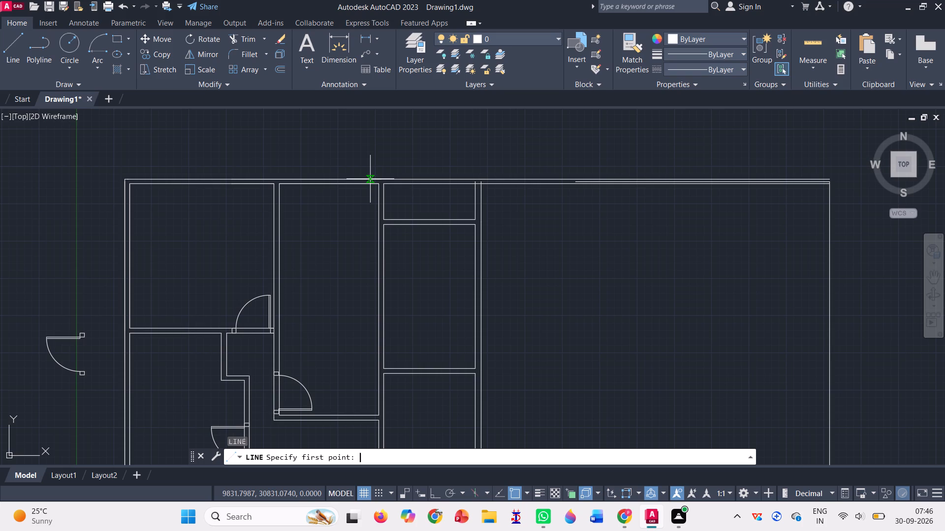
click(387, 183)
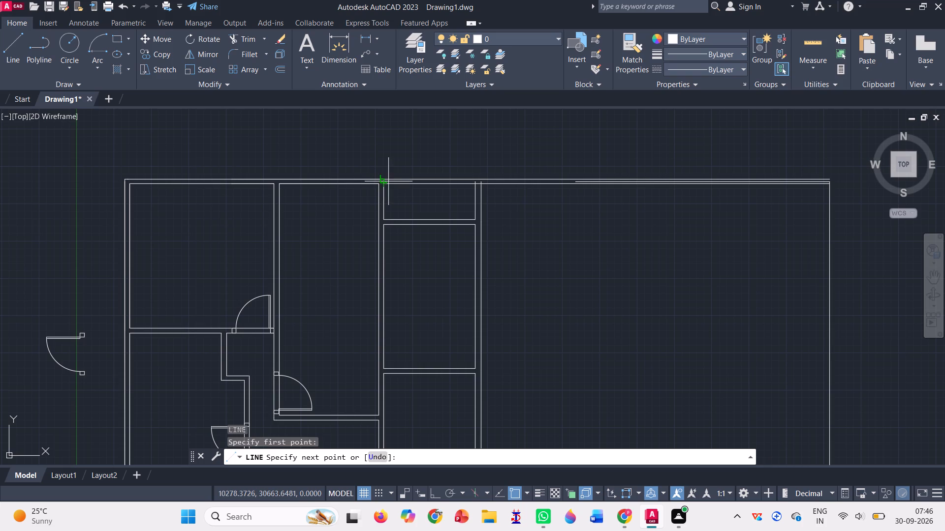
click(385, 179)
key(Return)
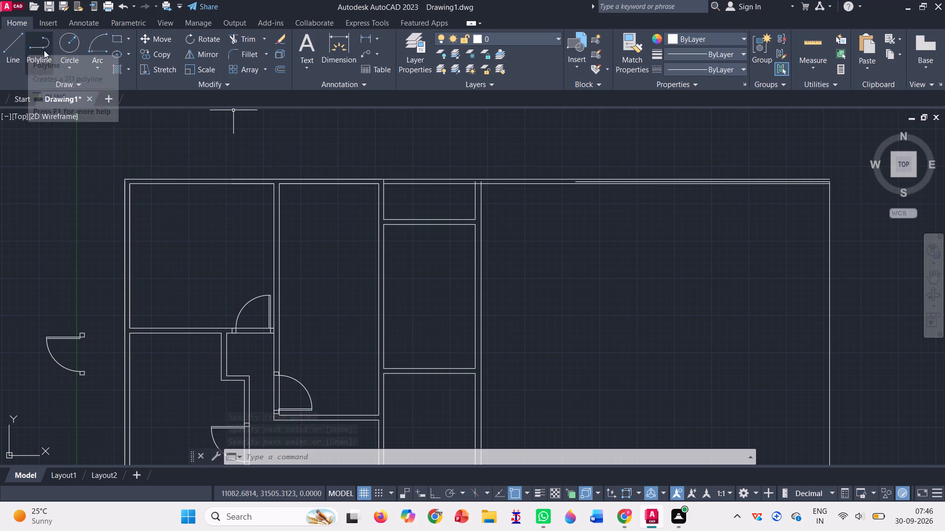
Extend both lines of the wall east of the small northern room up to the outer north wall line with one continuous line.
click(19, 45)
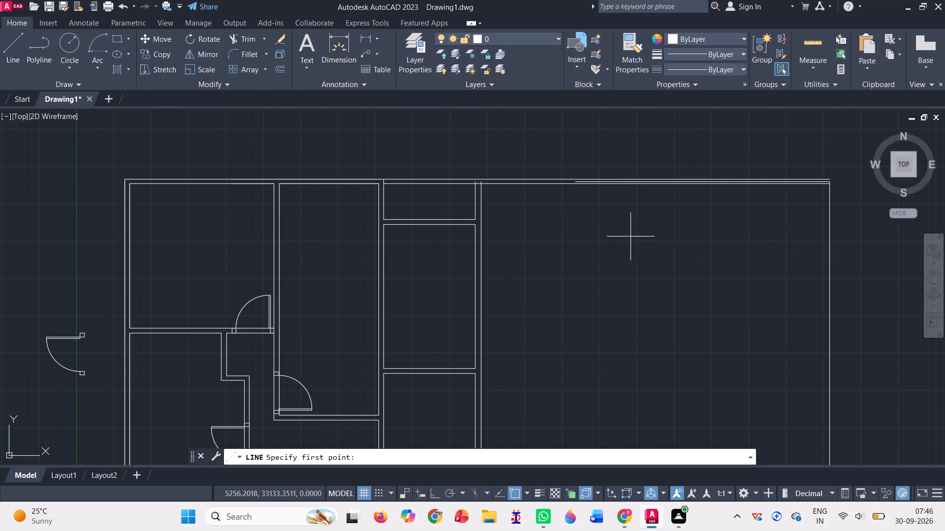
scroll(481, 182, up, 5)
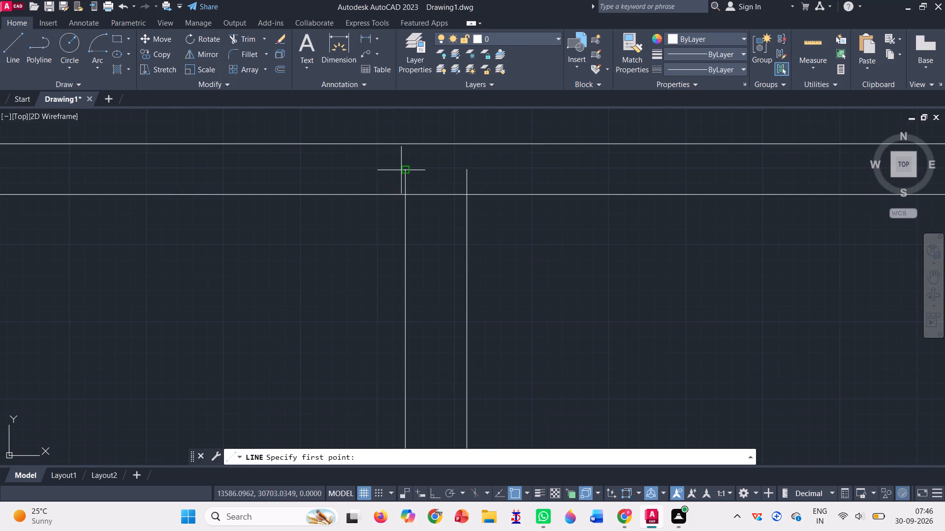
click(404, 169)
click(406, 141)
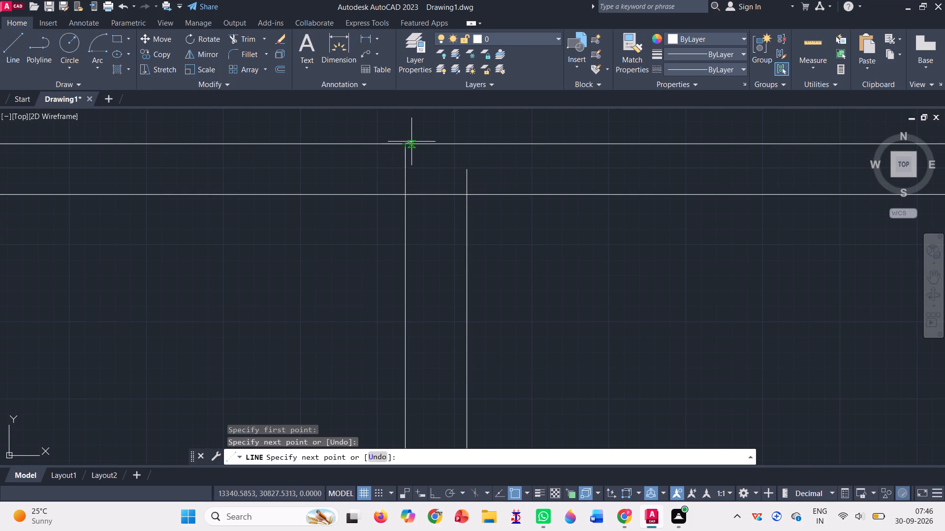
click(467, 167)
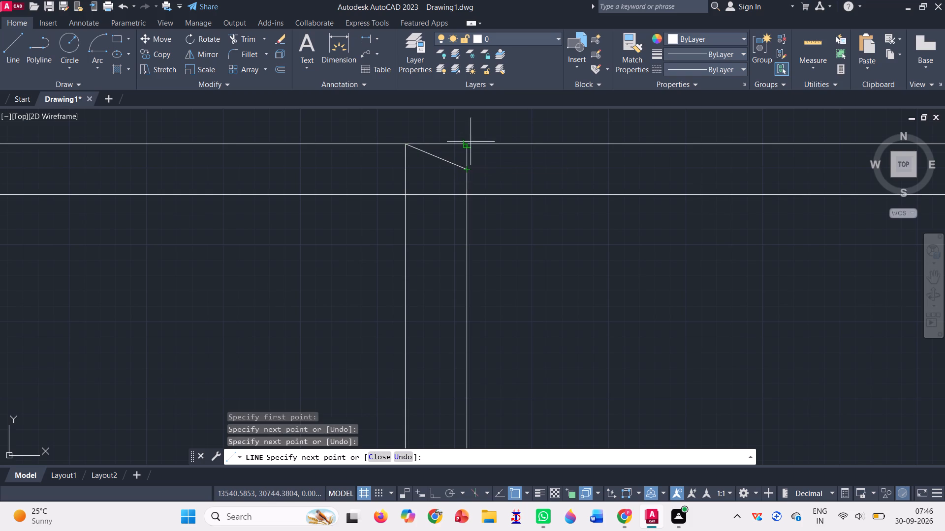
click(467, 141)
key(Return)
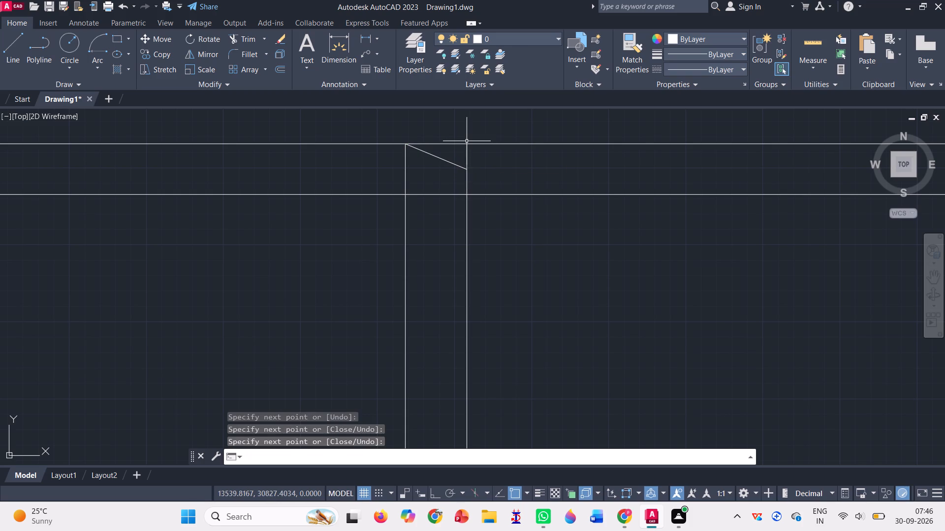
Trim the diagonal connecting segment and the inner north wall line between the two extended wall lines.
click(252, 37)
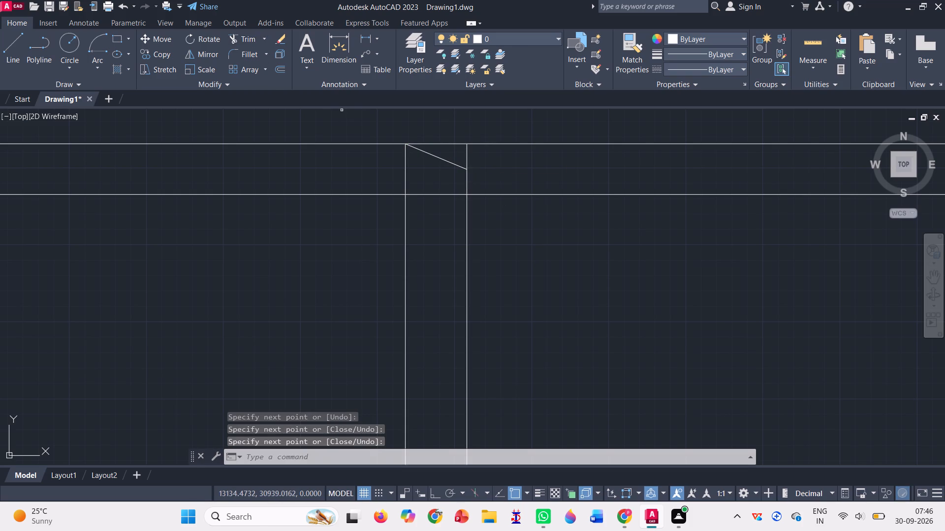
click(444, 160)
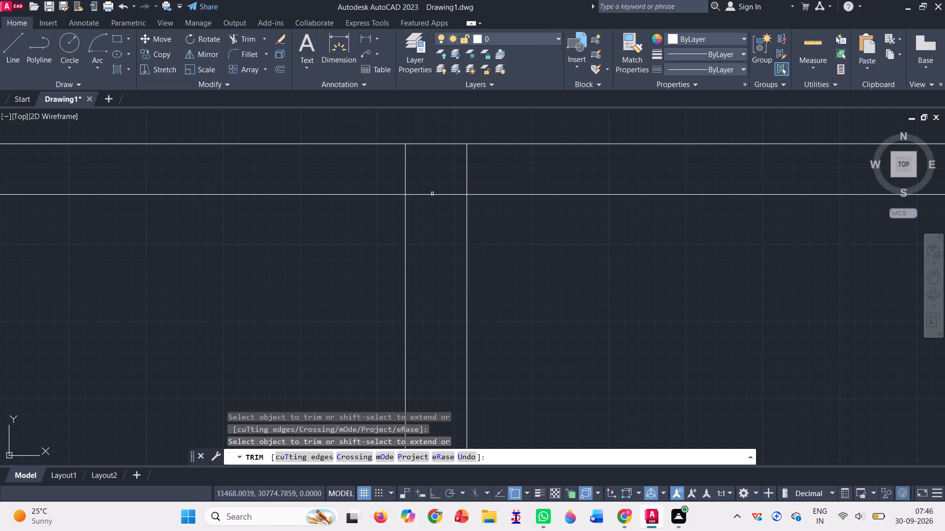
click(430, 199)
click(439, 189)
scroll(441, 189, down, 4)
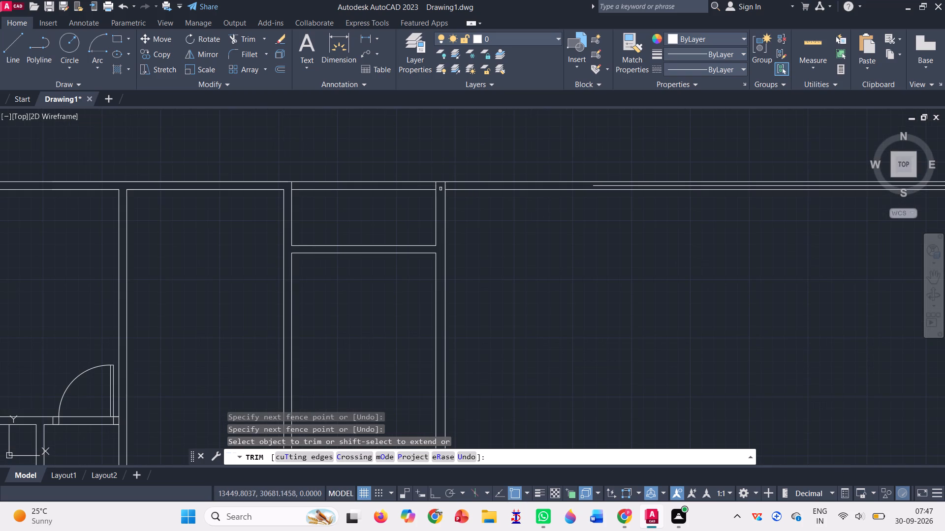
Trim both north wall lines across the small northern room to open it to the outside.
drag(385, 160, 374, 200)
scroll(394, 179, down, 2)
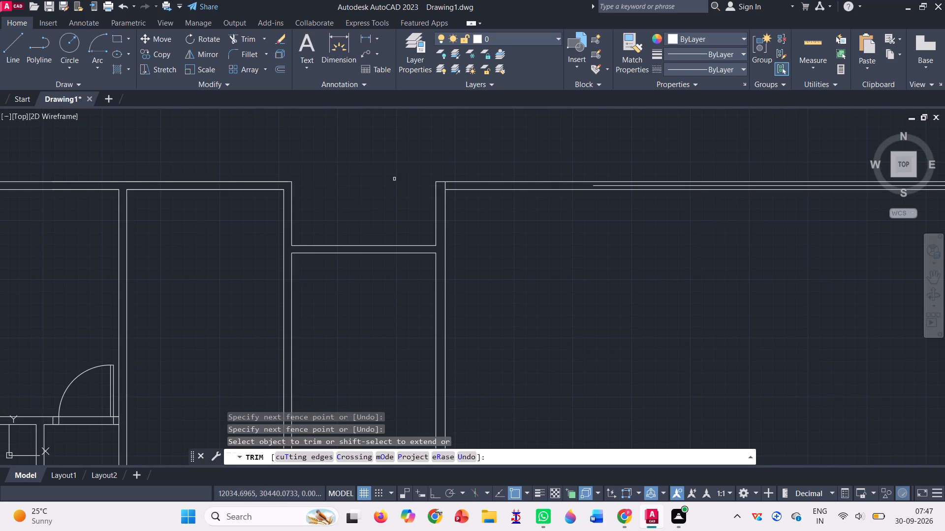
scroll(394, 179, down, 1)
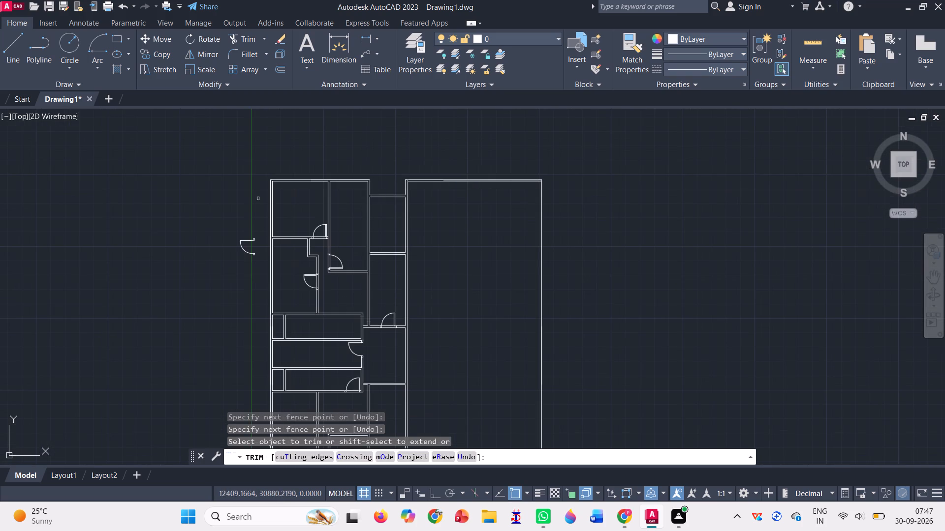
key(Escape)
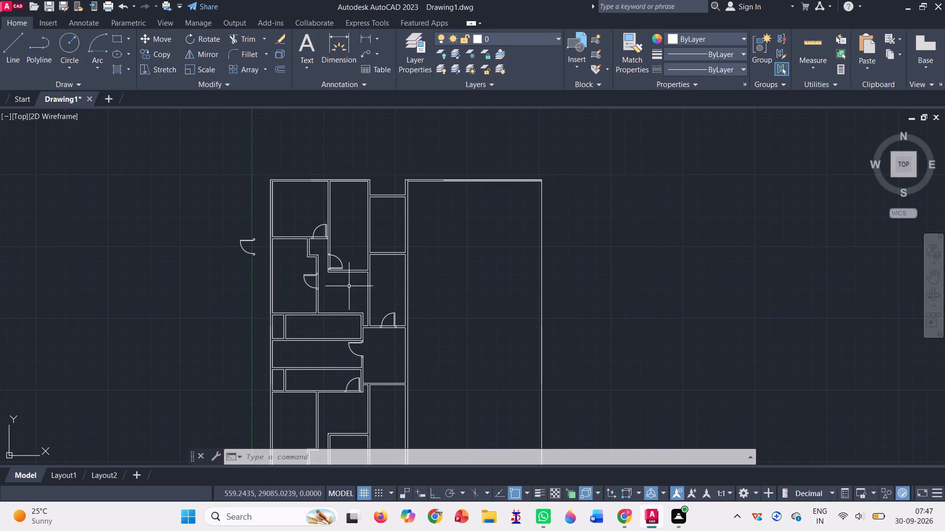
Start a line at the southwest inner corner of the room below the northern recess, towards the room south of it.
scroll(361, 261, down, 1)
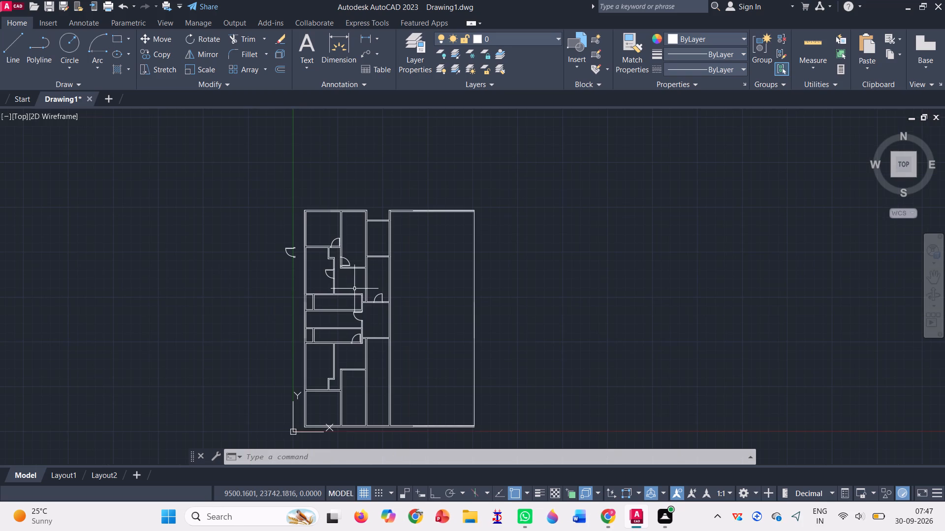
scroll(359, 347, up, 1)
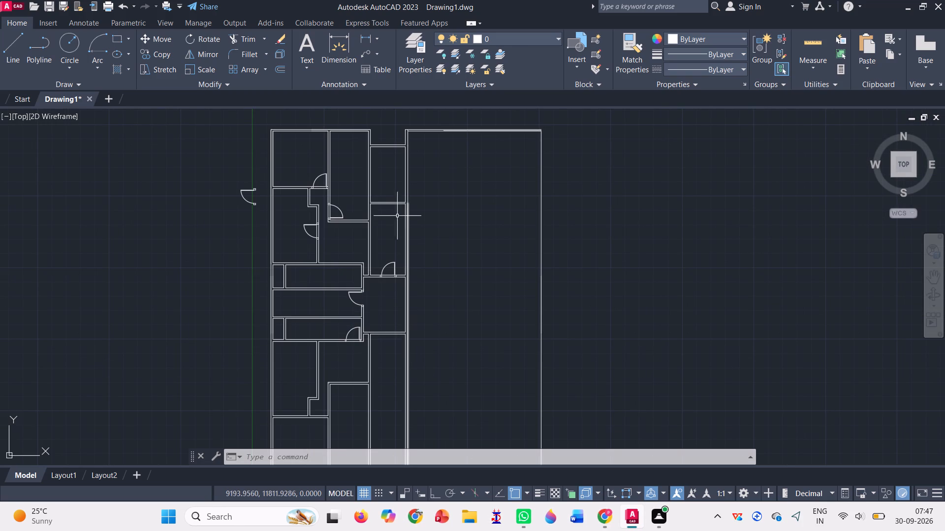
click(17, 53)
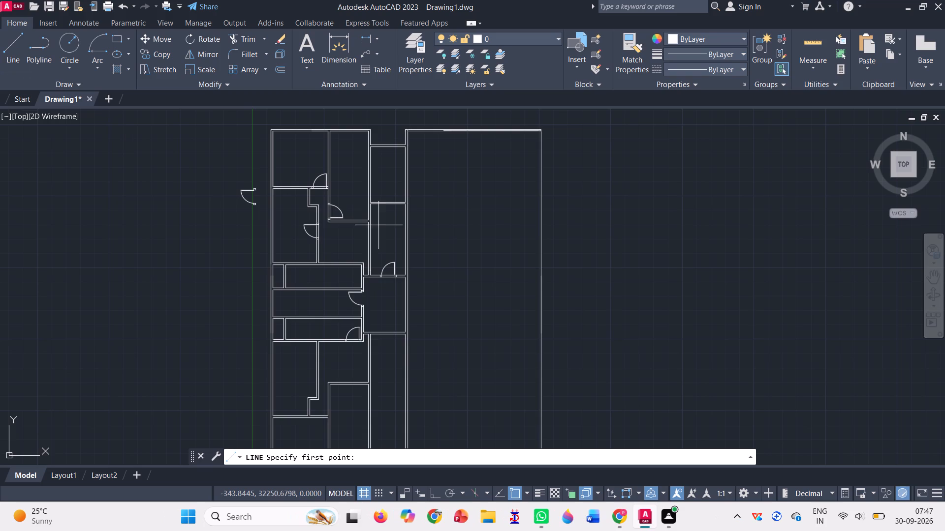
scroll(391, 199, up, 4)
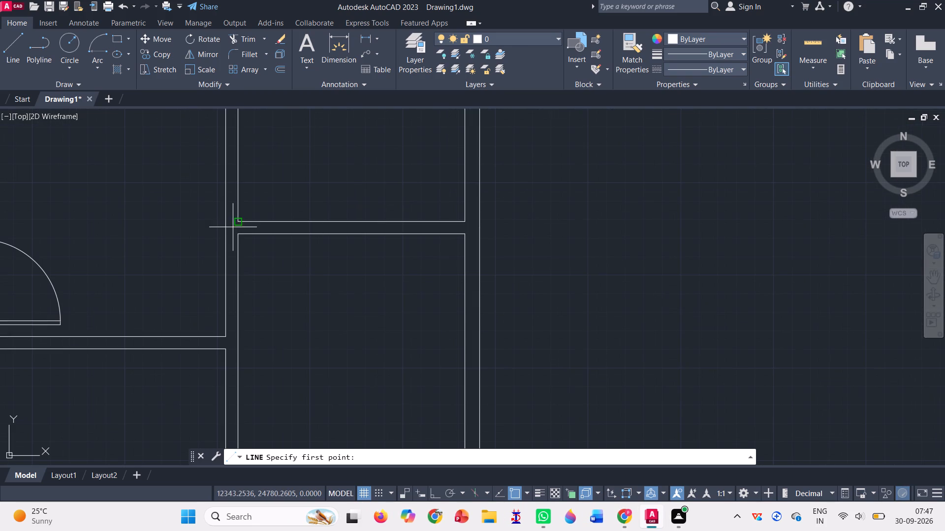
click(235, 224)
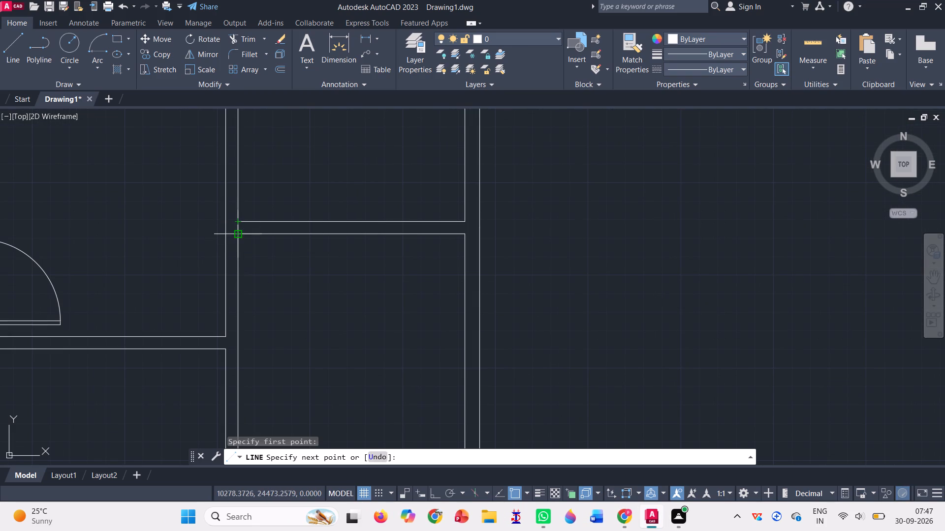
Draw connected lines closing both ends of the short horizontal wall between the two vertical corridor walls, linked by a diagonal.
click(236, 236)
click(464, 222)
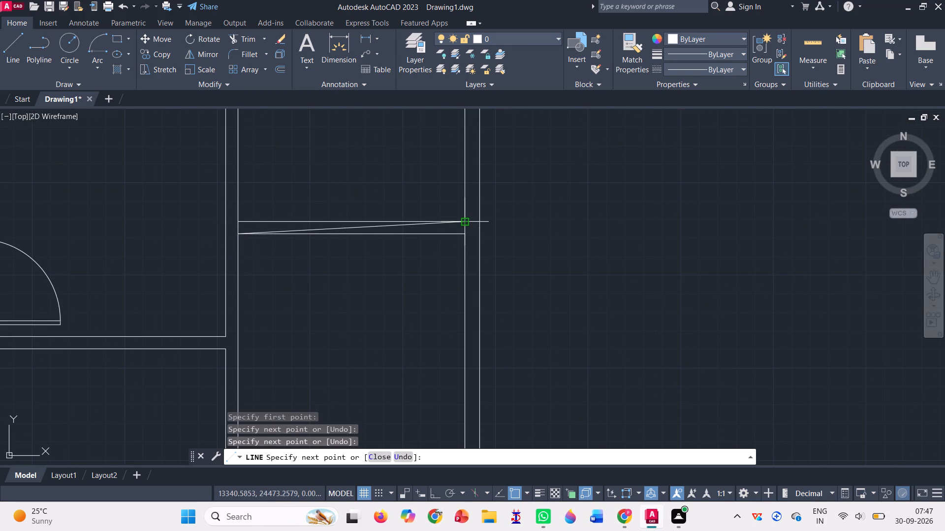
click(464, 234)
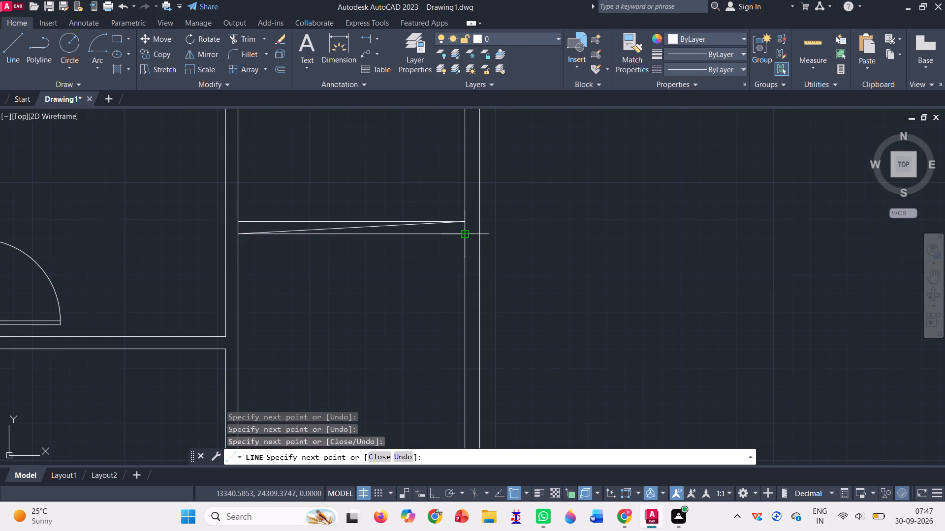
key(Return)
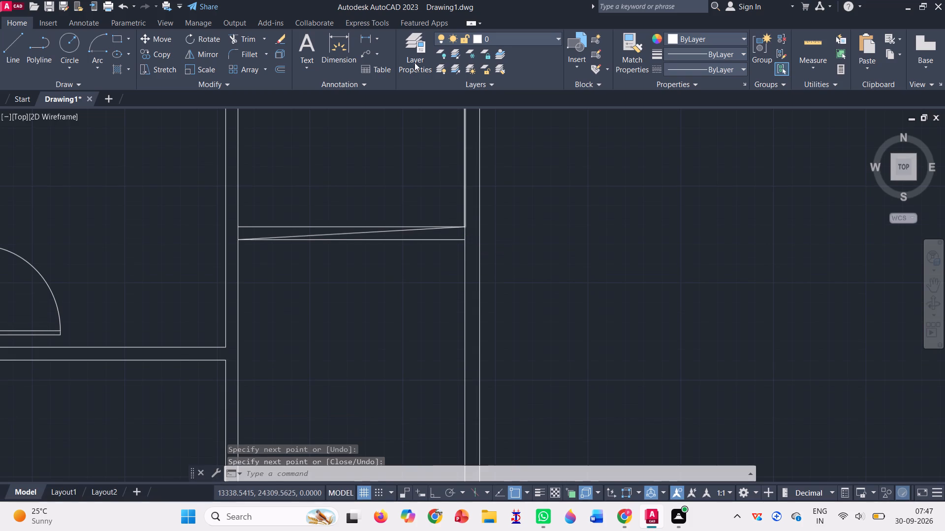
Trim away the horizontal wall's two lines and the diagonal between the vertical corridor walls.
click(252, 37)
drag(359, 205, 356, 292)
scroll(363, 278, down, 4)
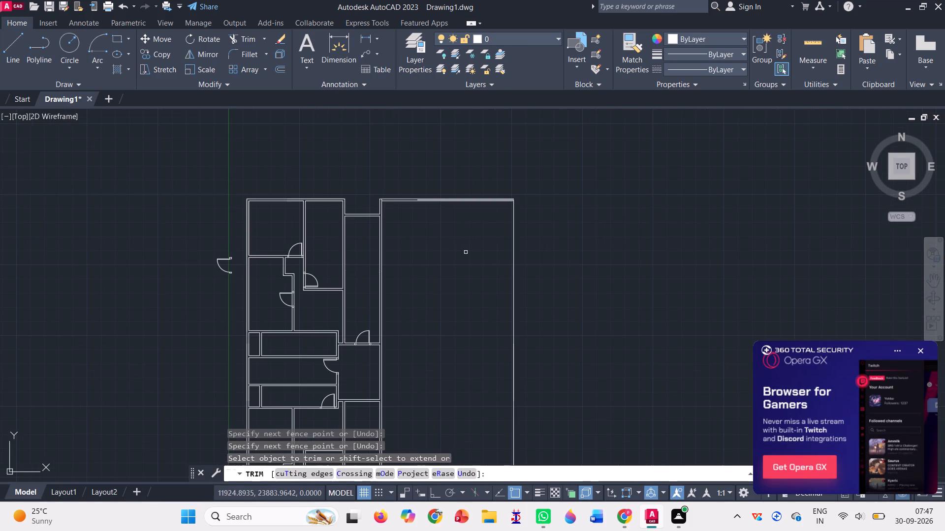
key(Escape)
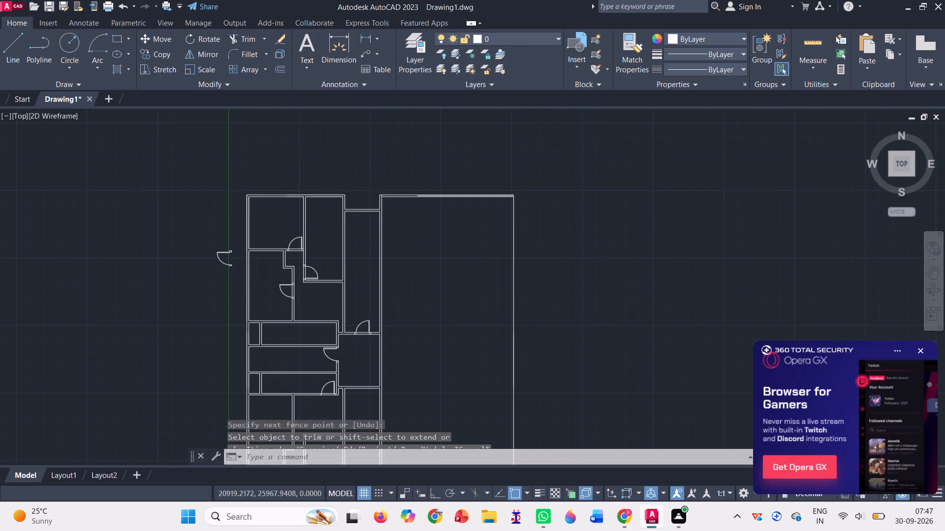
Rotate the loose door outside the plan by 90 degrees about the outer corner of its upper jamb.
scroll(367, 159, down, 2)
scroll(371, 238, up, 2)
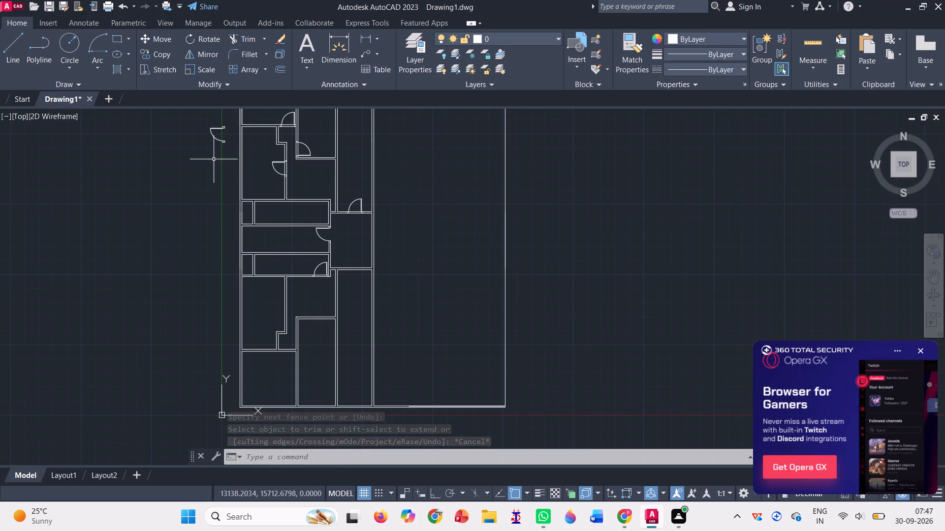
click(203, 41)
drag(200, 113, 196, 175)
key(Return)
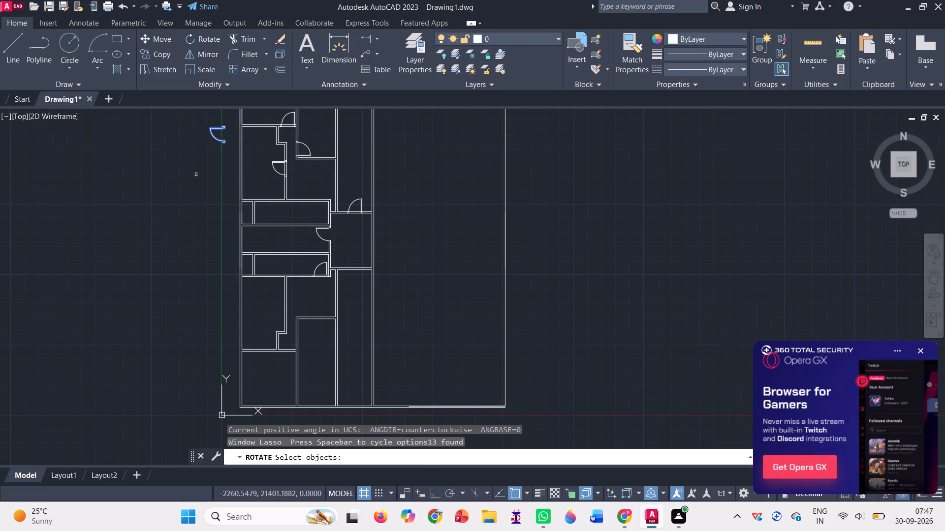
scroll(230, 111, up, 5)
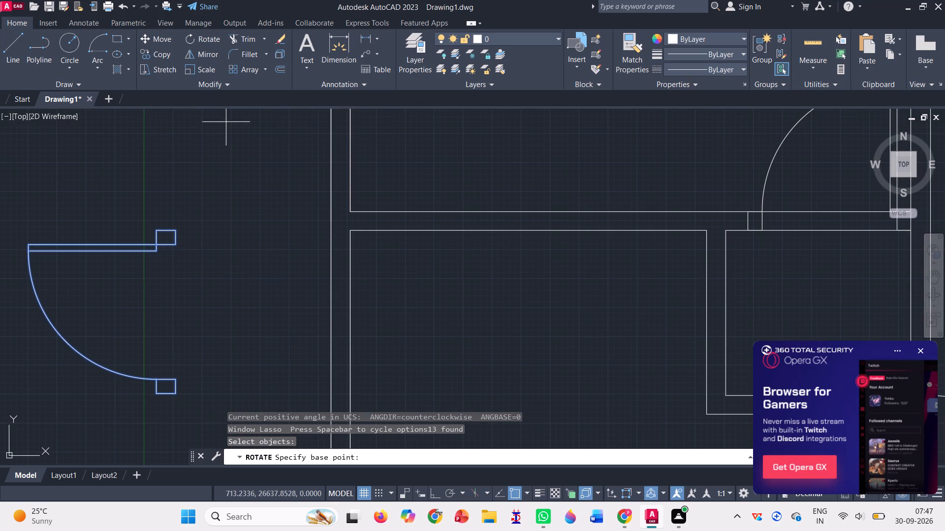
click(177, 229)
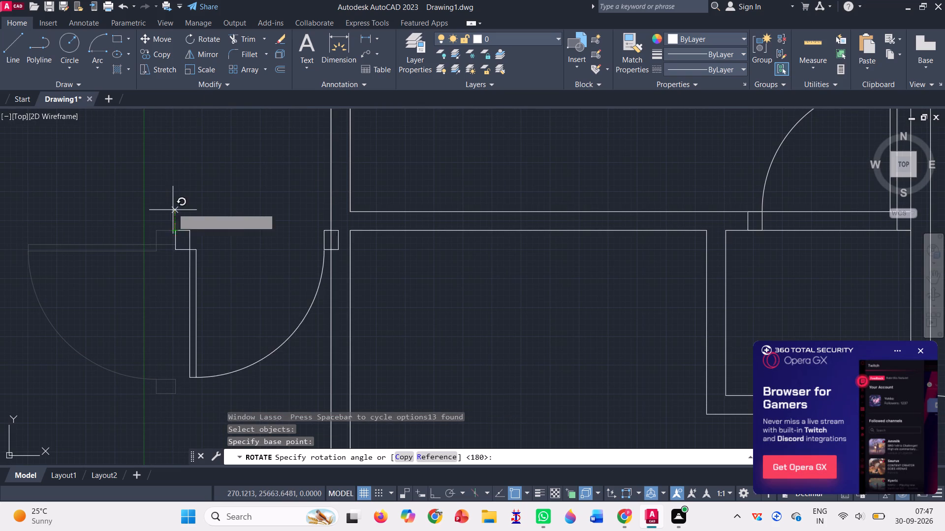
click(177, 202)
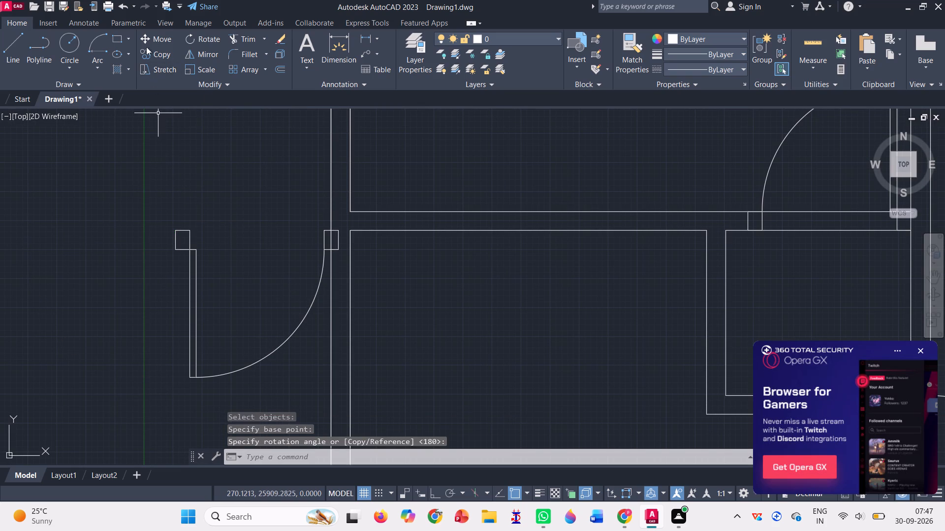
Move the complete rotated door, including both jambs, horizontally away from the building so it clears the outer wall.
click(154, 43)
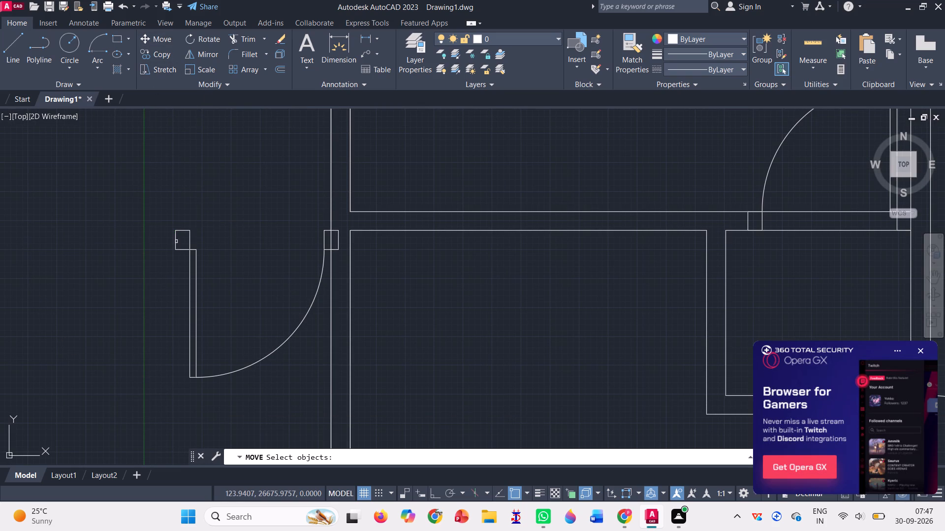
click(176, 241)
drag(153, 218, 160, 391)
click(242, 369)
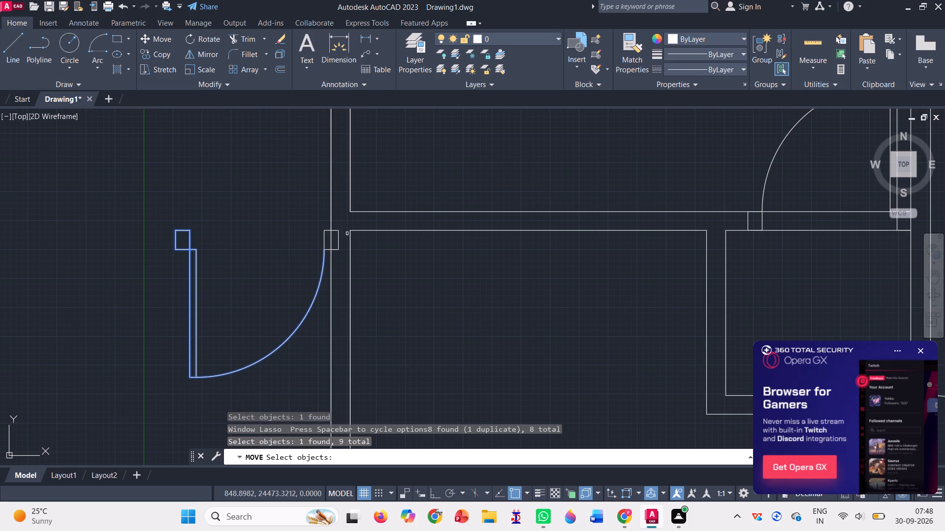
scroll(344, 231, up, 2)
click(319, 233)
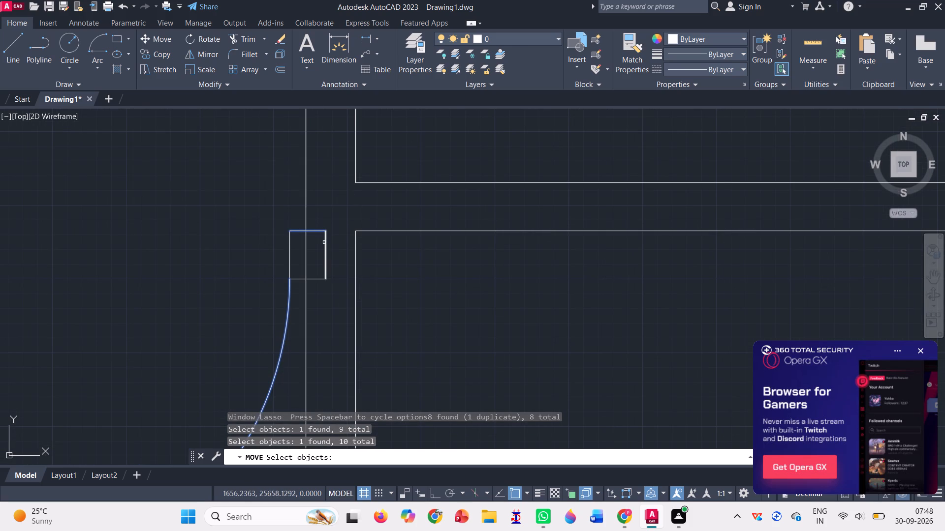
click(324, 243)
click(317, 277)
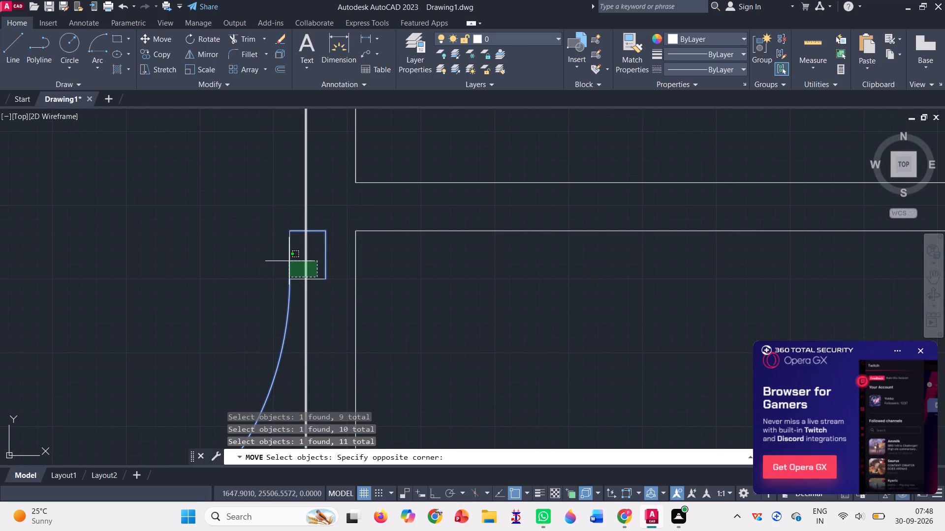
click(314, 290)
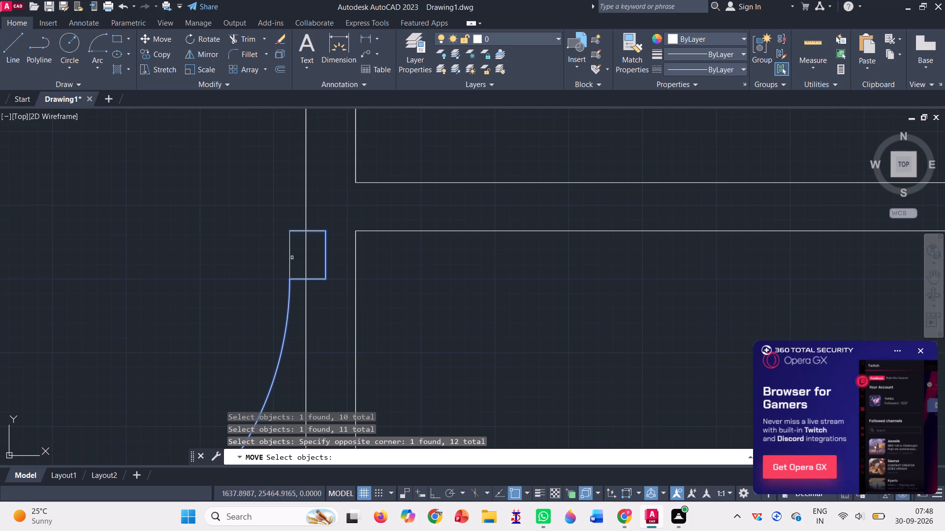
click(288, 263)
key(Return)
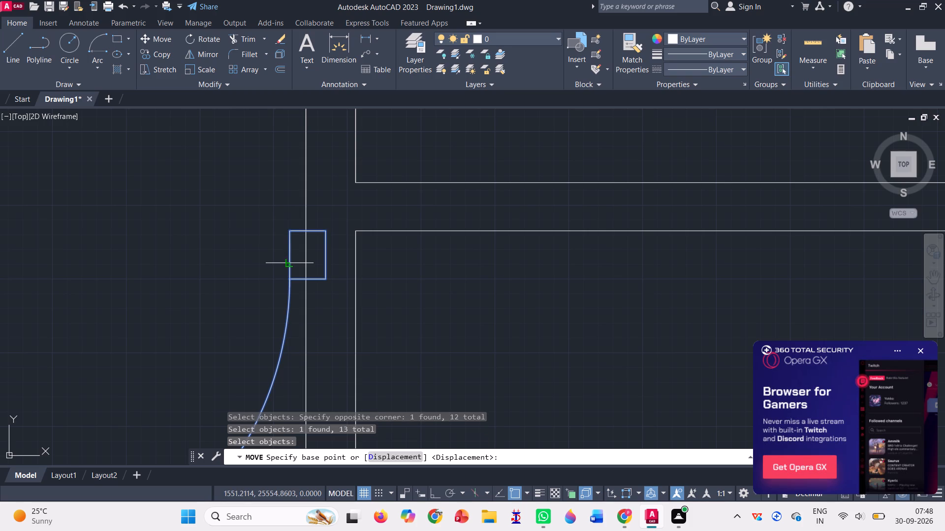
scroll(288, 264, down, 3)
click(196, 269)
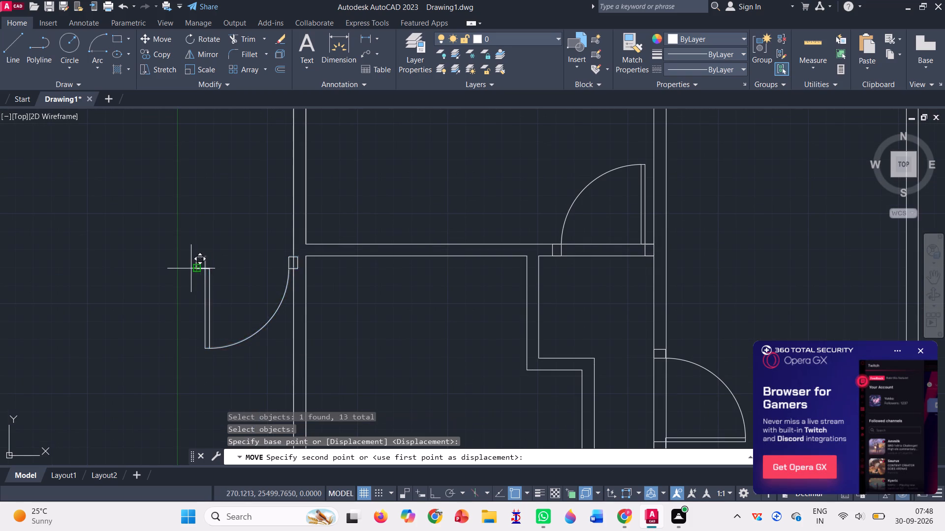
click(108, 261)
Mirror the loose door about a vertical line through its hinge jamb's outer corner, keeping the source objects.
scroll(258, 285, down, 1)
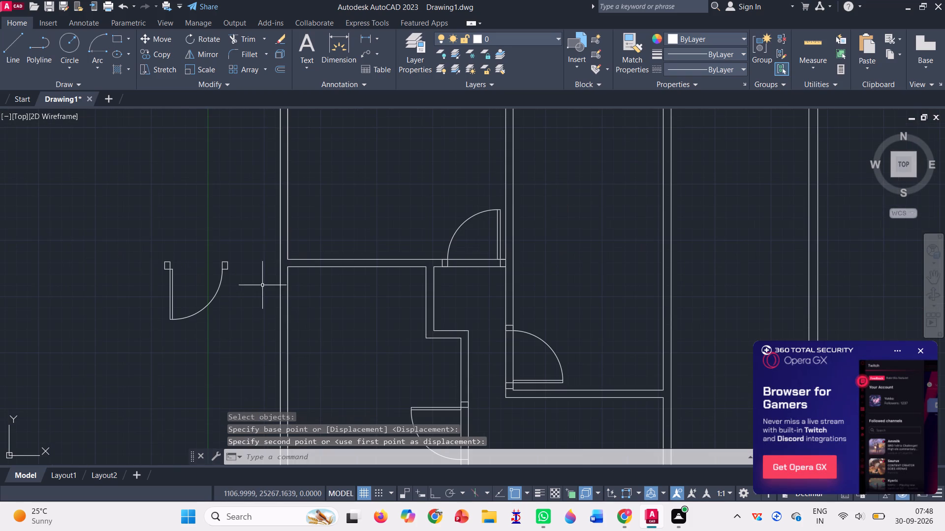
click(197, 52)
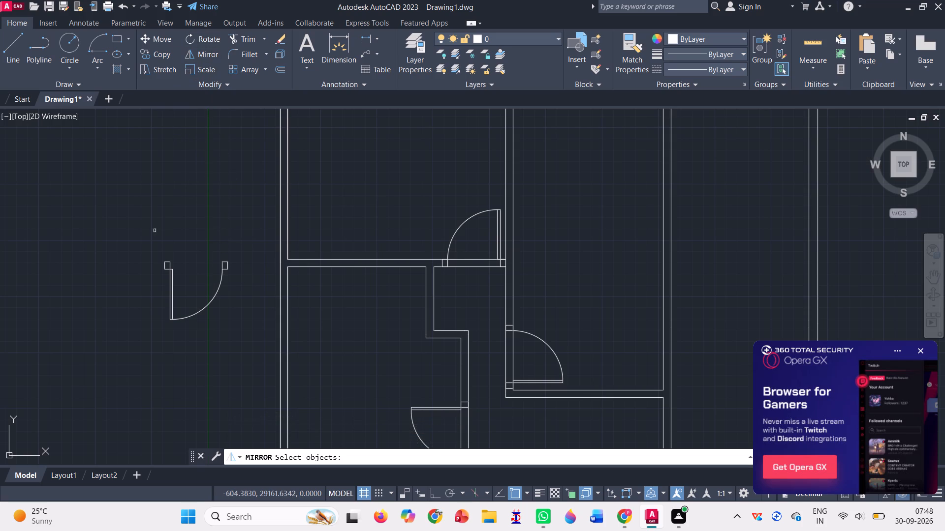
drag(123, 265, 161, 338)
key(Return)
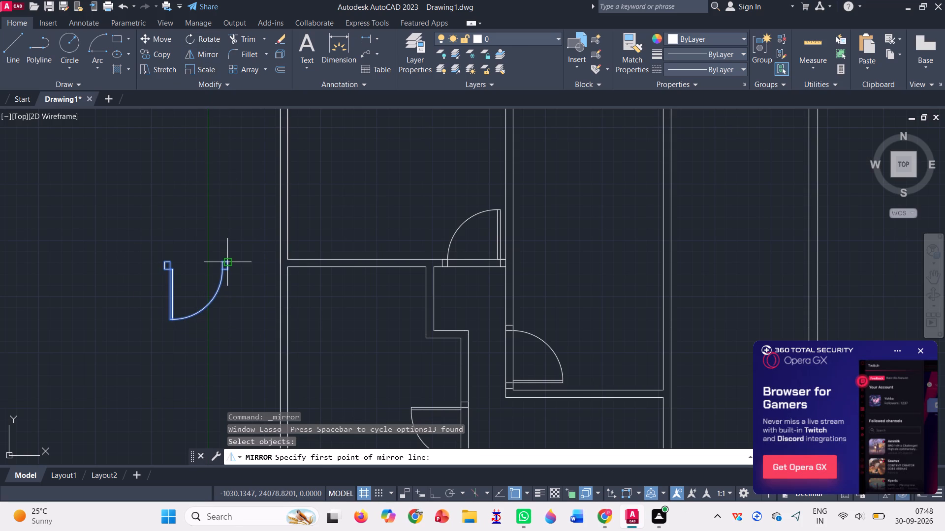
click(161, 261)
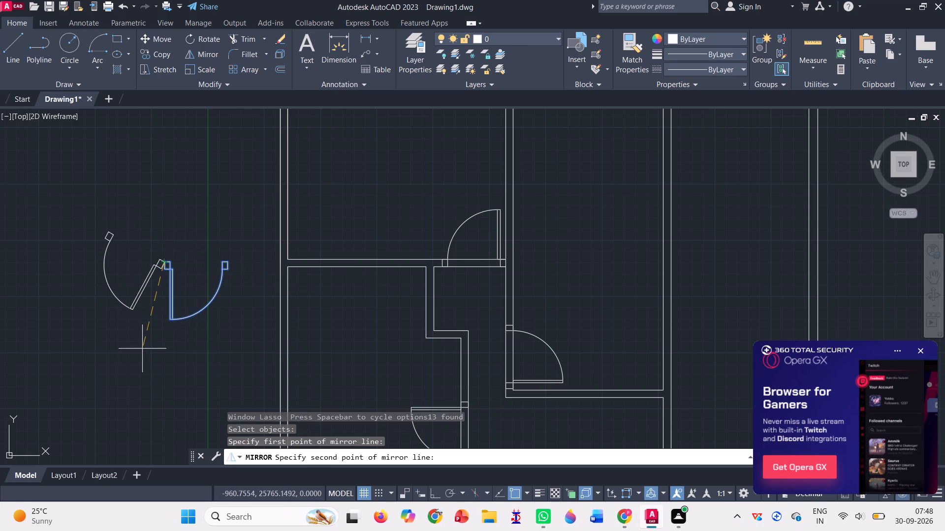
click(160, 366)
double_click(160, 358)
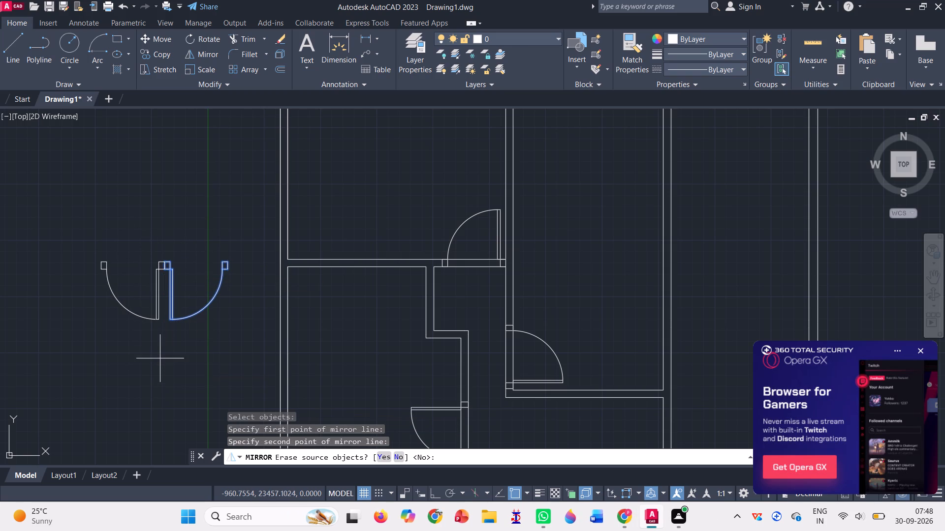
key(Return)
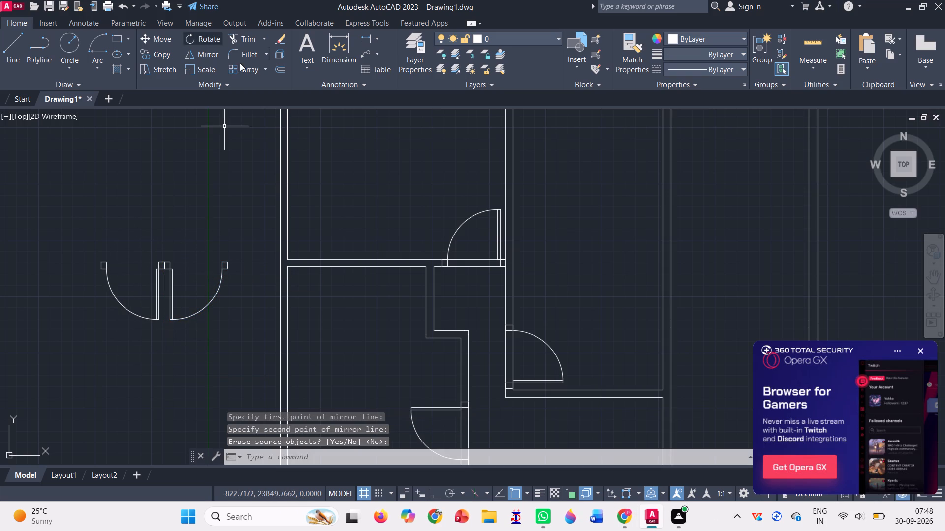
Trim away the original loose door's jambs, swing arc and leaf, leaving only the mirrored door.
click(251, 37)
click(222, 270)
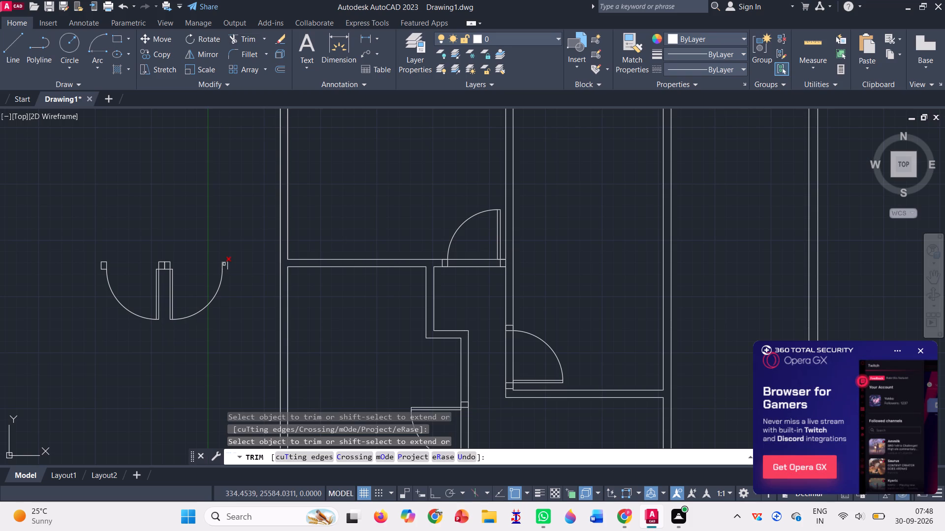
click(224, 264)
click(219, 270)
click(231, 260)
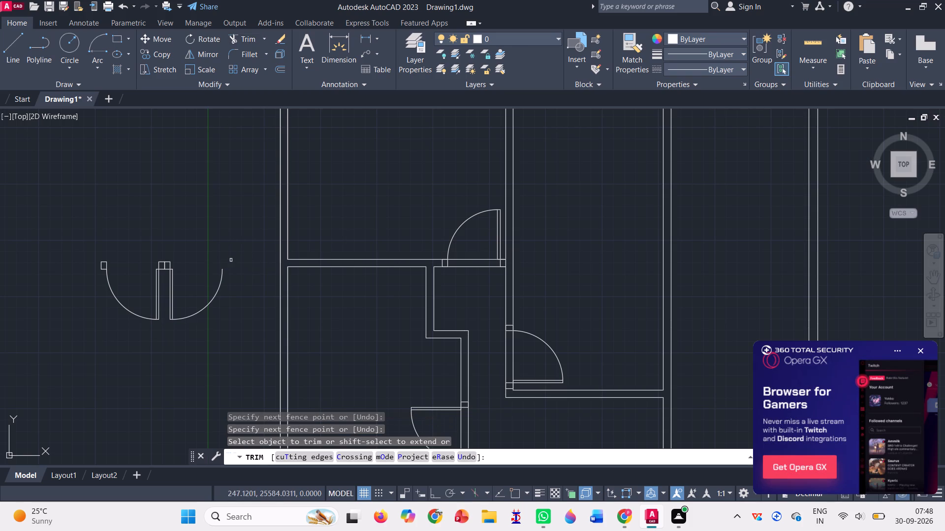
drag(221, 283, 214, 286)
scroll(174, 297, up, 3)
drag(156, 402, 144, 360)
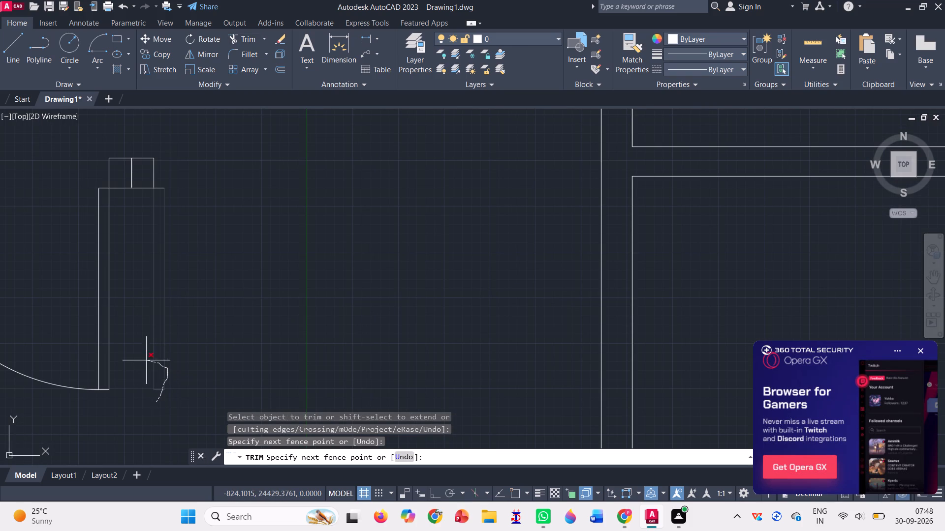
drag(144, 360, 137, 189)
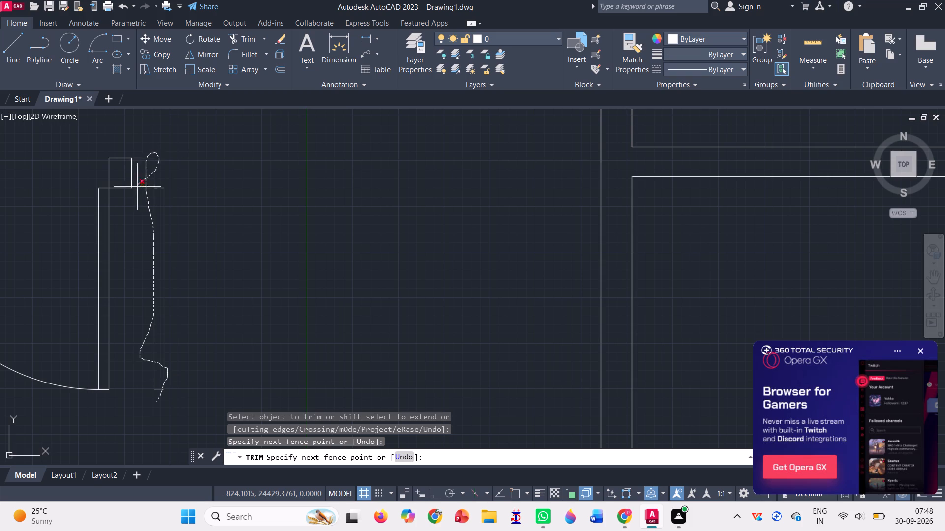
drag(137, 189, 152, 208)
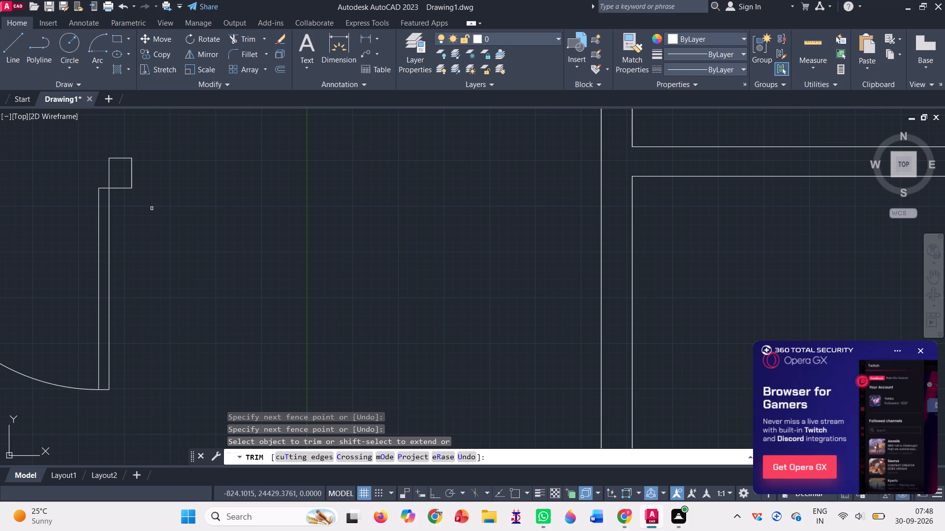
Copy the loose mirrored door from its hinge jamb's outer upper corner onto the wall below the central lobby, beside the long vertical wall.
scroll(298, 239, down, 2)
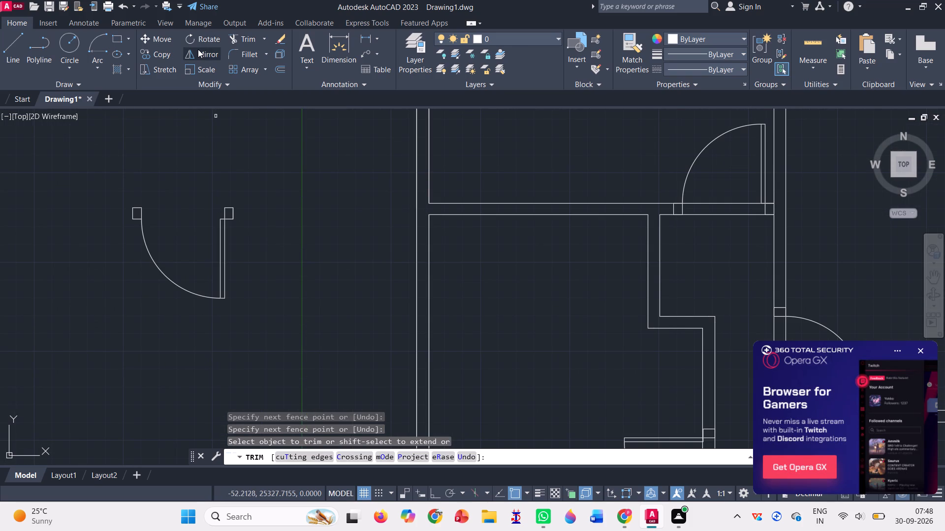
click(163, 49)
drag(111, 192, 147, 298)
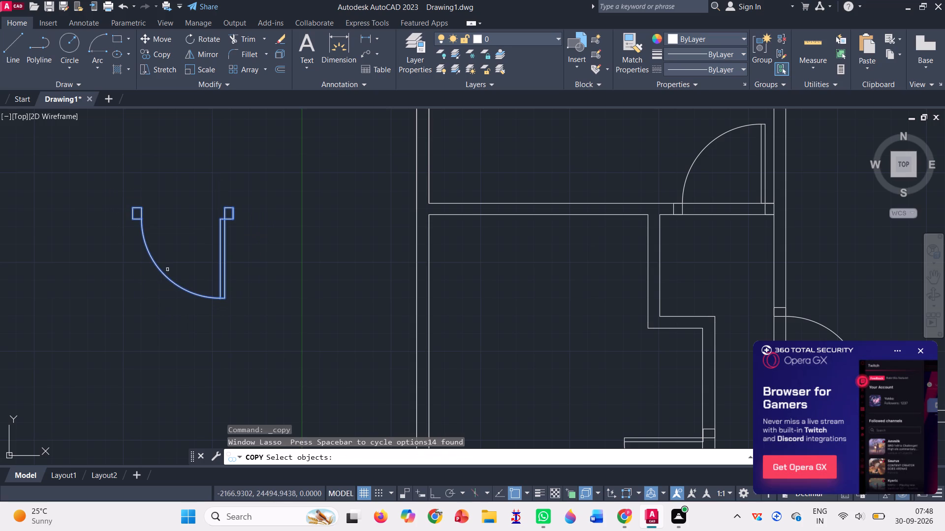
key(Return)
click(235, 208)
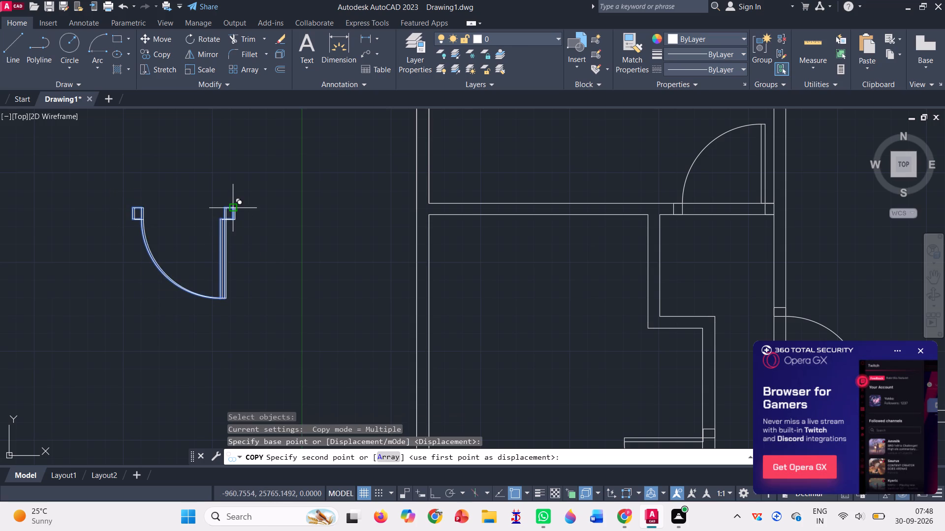
scroll(235, 208, down, 5)
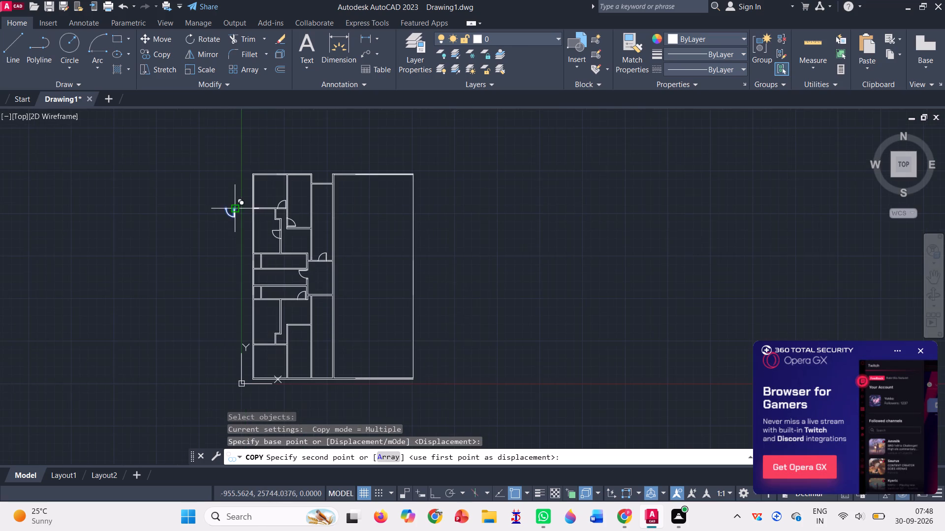
scroll(317, 301, up, 5)
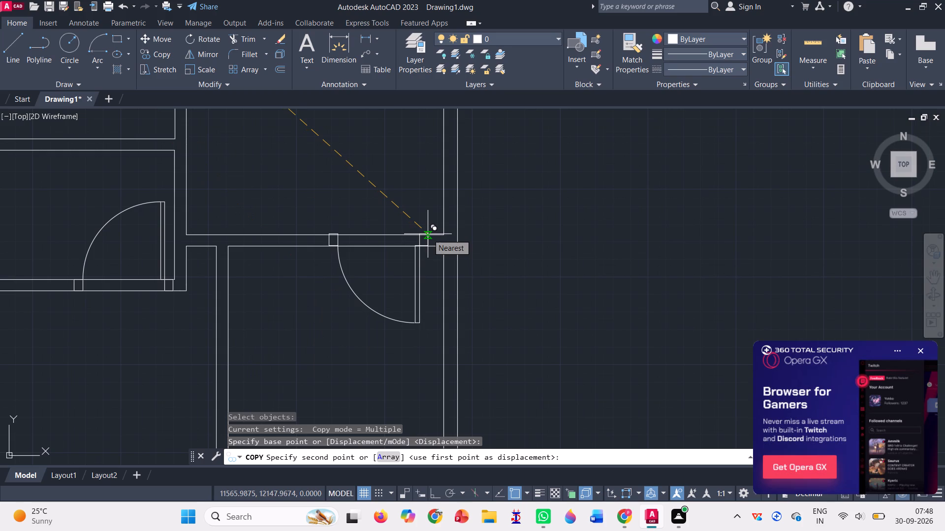
scroll(428, 234, down, 2)
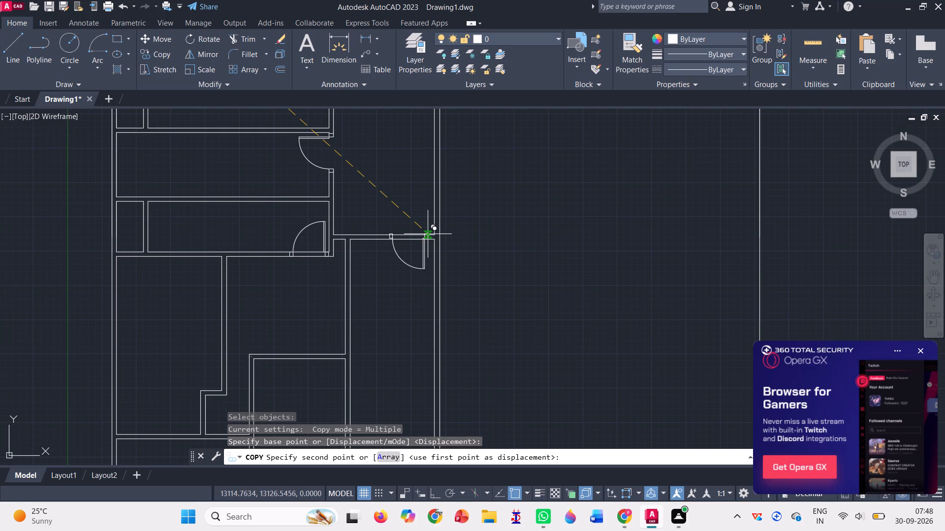
scroll(420, 196, down, 2)
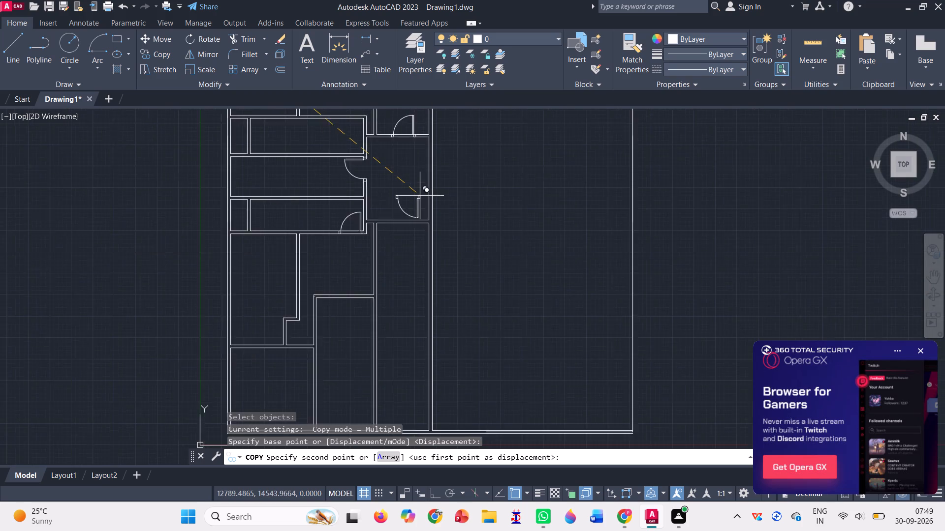
scroll(412, 185, up, 2)
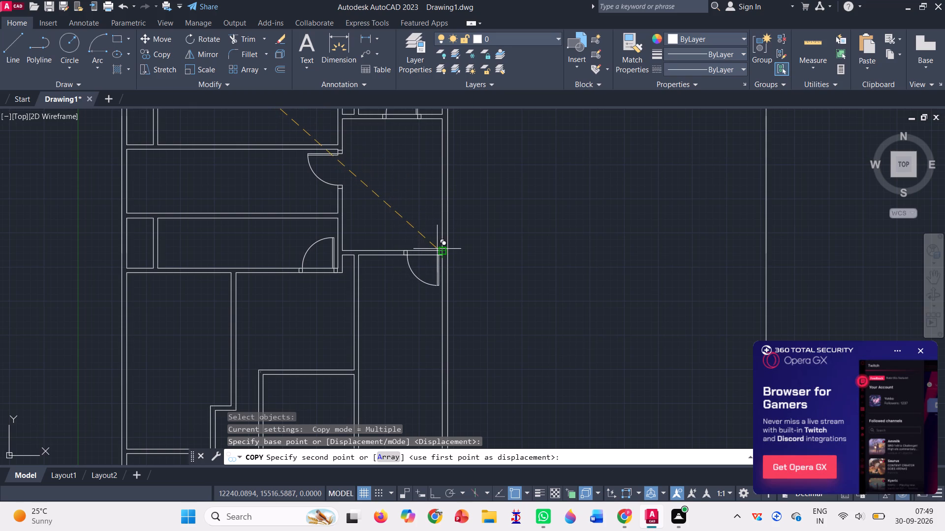
click(437, 249)
Place another copy of the door in the horizontal wall above the lower-left corner room, near its right-hand end, and finish copying.
scroll(419, 308, down, 1)
scroll(395, 248, down, 1)
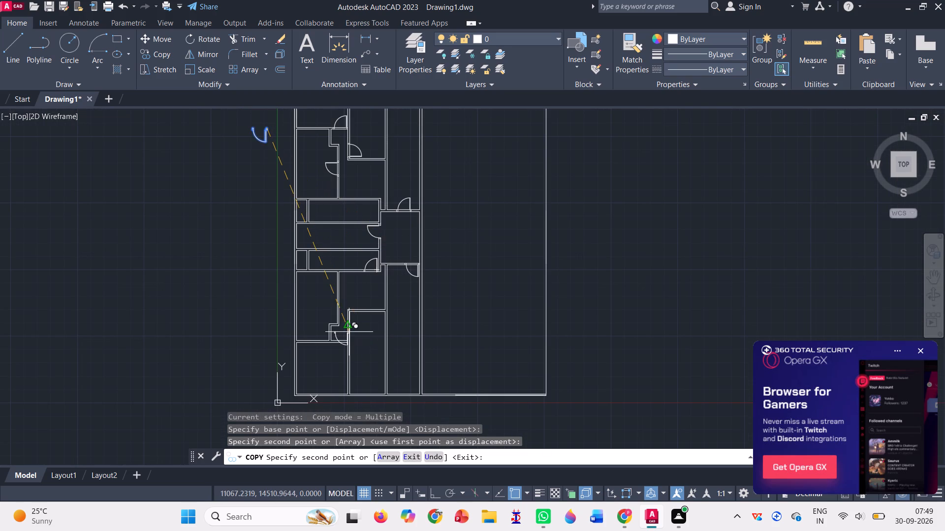
scroll(342, 345, up, 6)
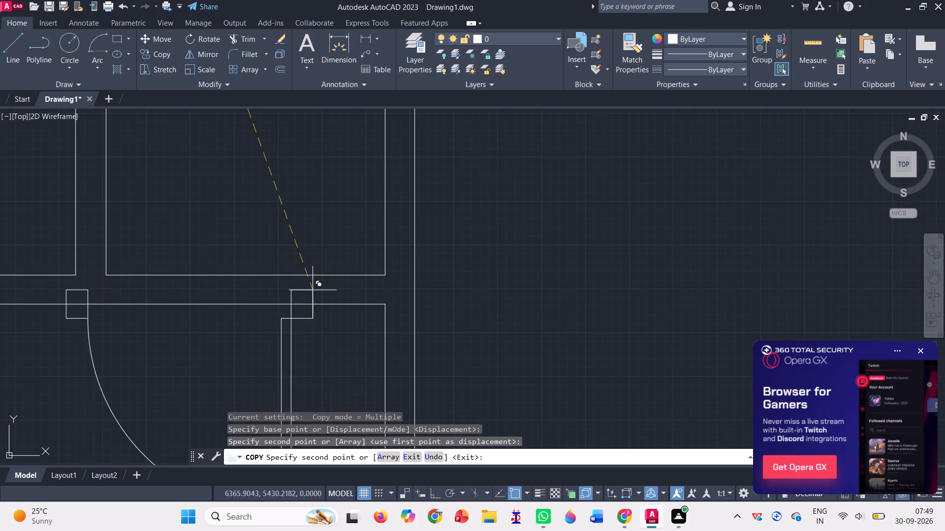
click(352, 276)
scroll(351, 277, down, 4)
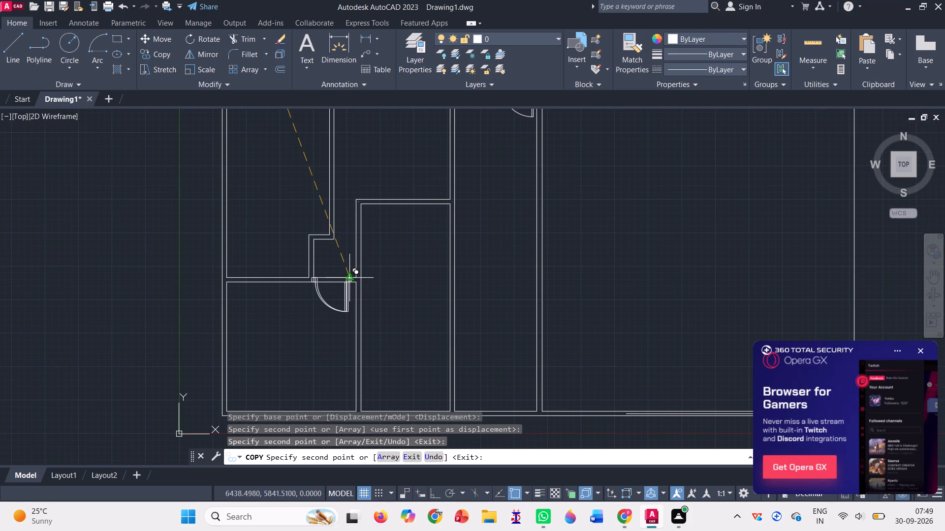
scroll(346, 281, down, 3)
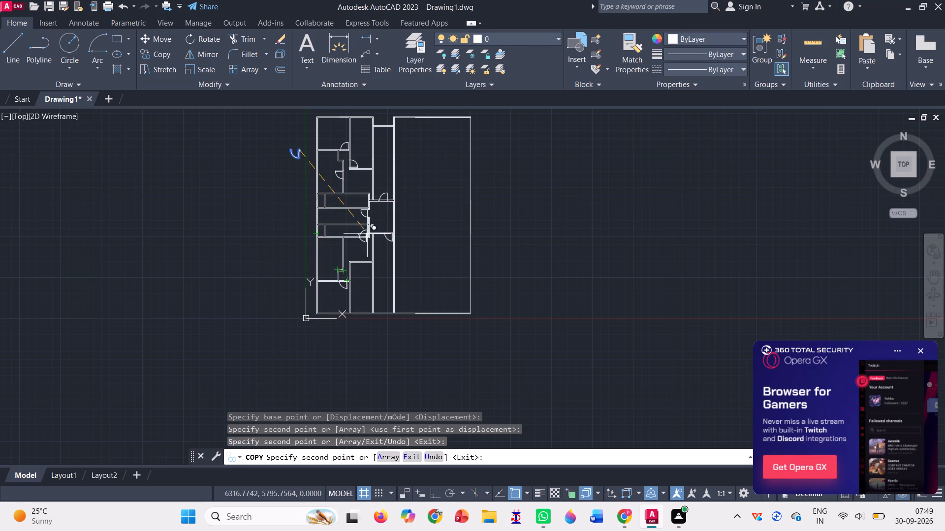
key(Return)
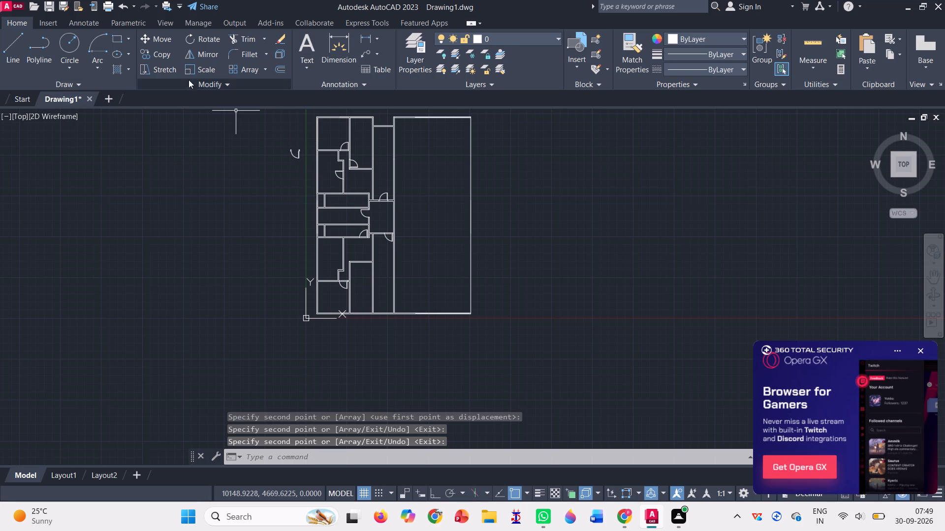
Move the loose door, including both jambs, down and farther outside the building, level with the lower rooms.
click(211, 38)
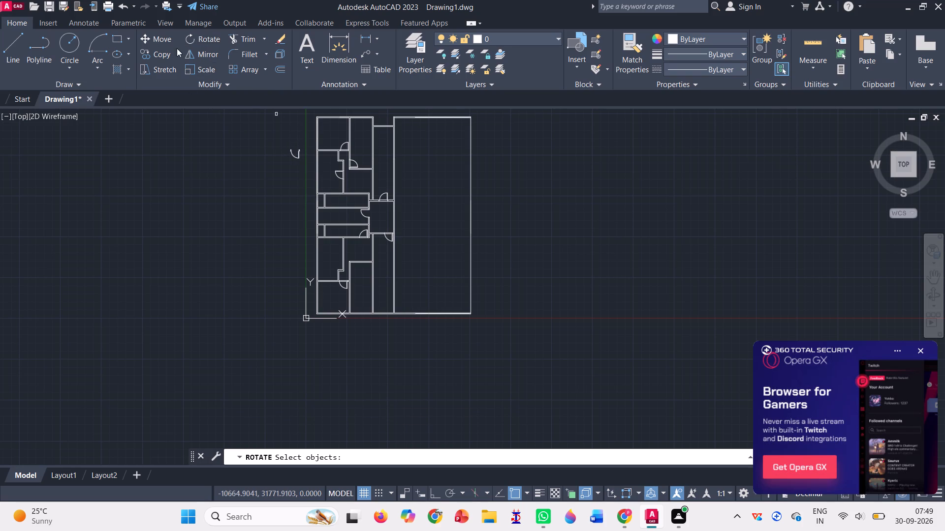
click(159, 41)
scroll(286, 141, up, 2)
drag(275, 149, 290, 220)
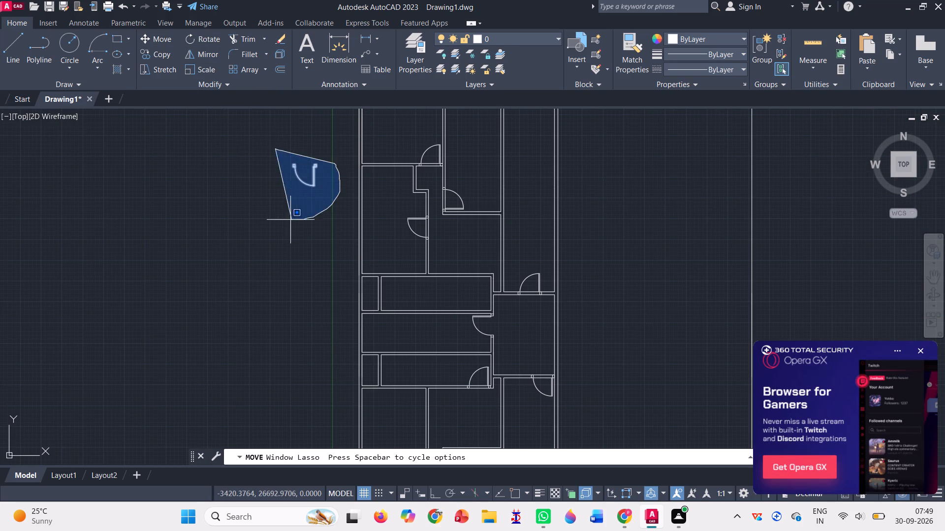
drag(290, 220, 290, 220)
key(Return)
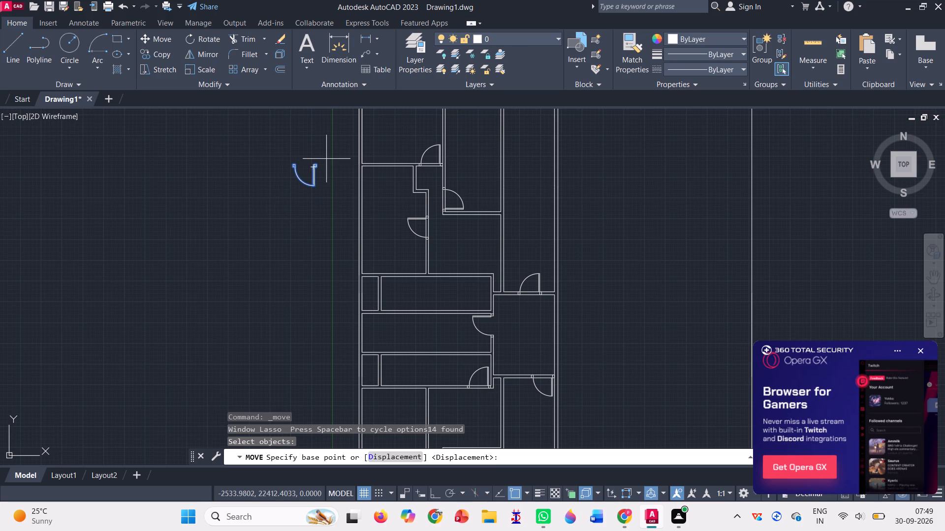
click(316, 168)
scroll(321, 170, down, 1)
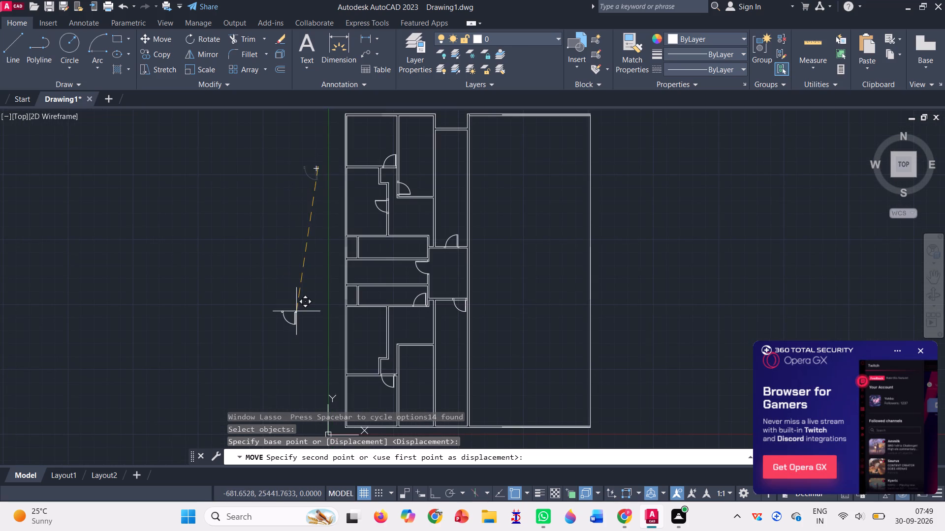
click(223, 360)
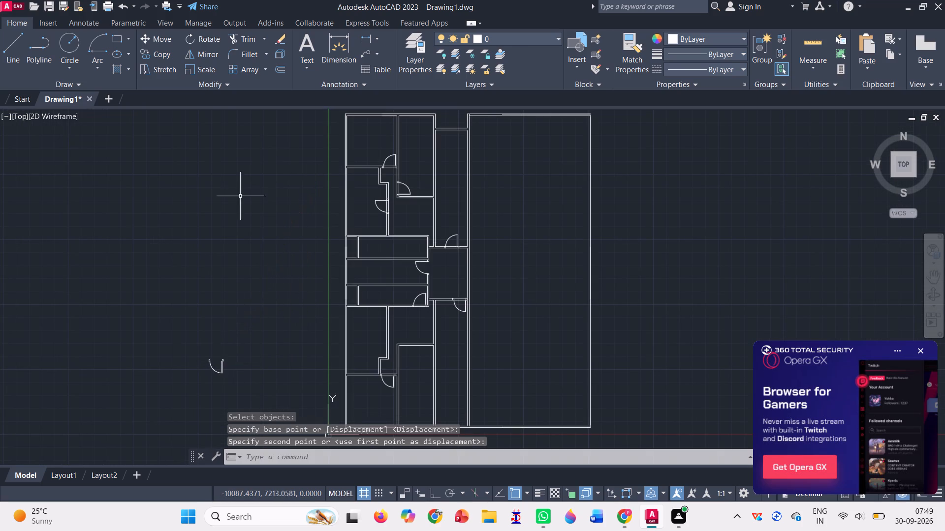
Rotate the loose door 90 degrees counterclockwise about its hinge jamb's outer upper corner, with Ortho on.
click(199, 41)
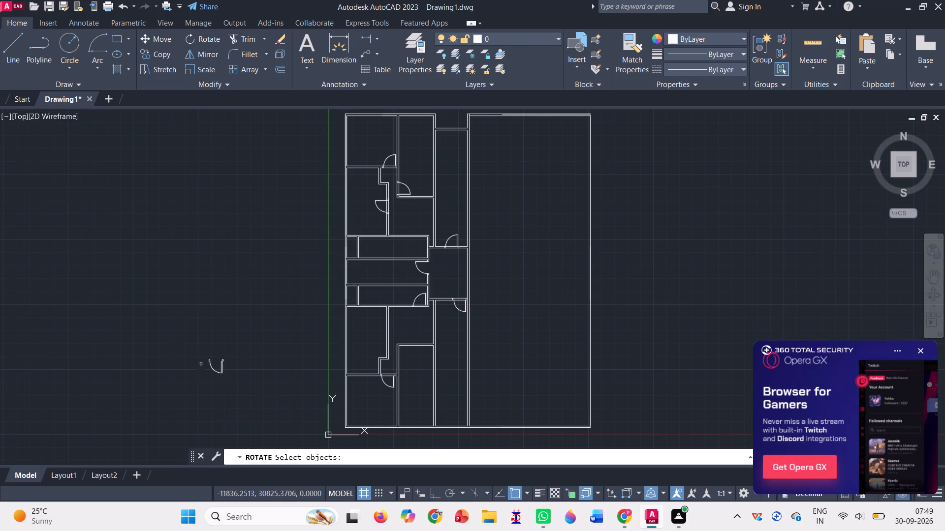
drag(189, 368, 213, 404)
key(Return)
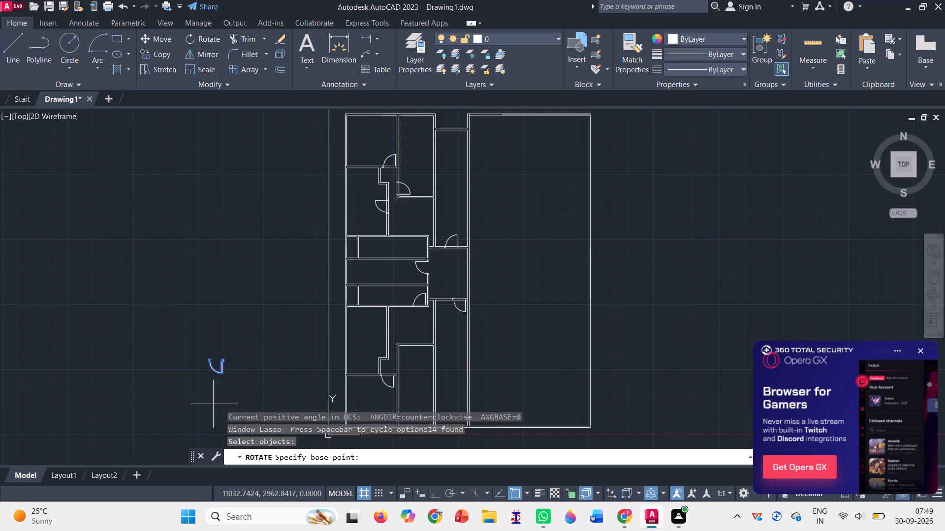
scroll(227, 365, up, 3)
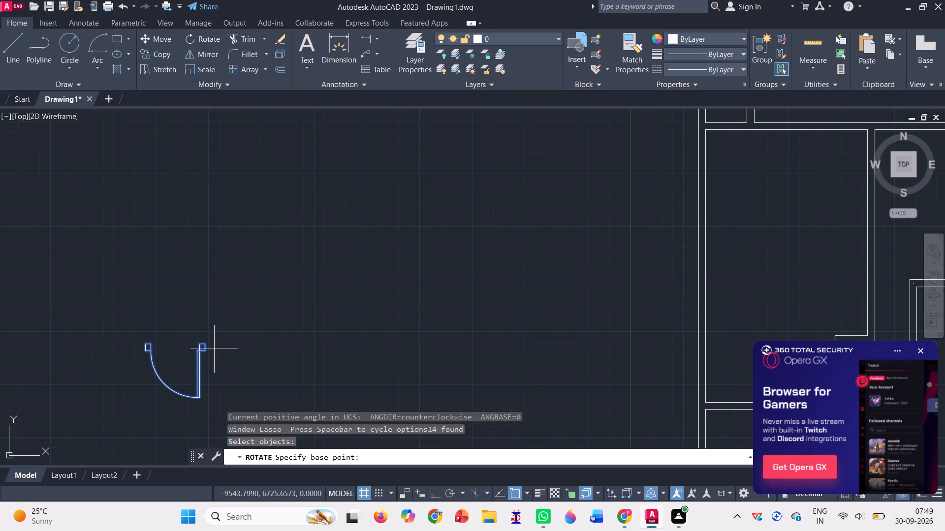
click(205, 342)
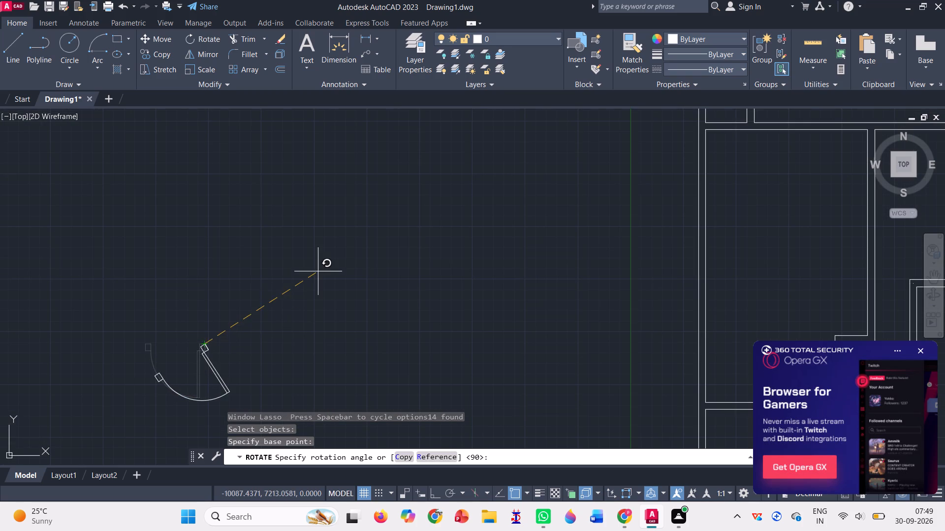
click(435, 487)
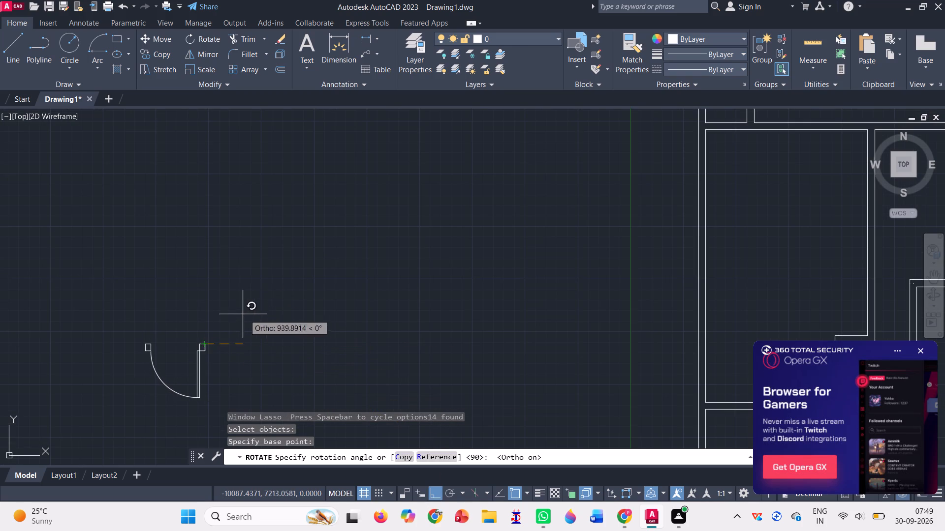
click(190, 305)
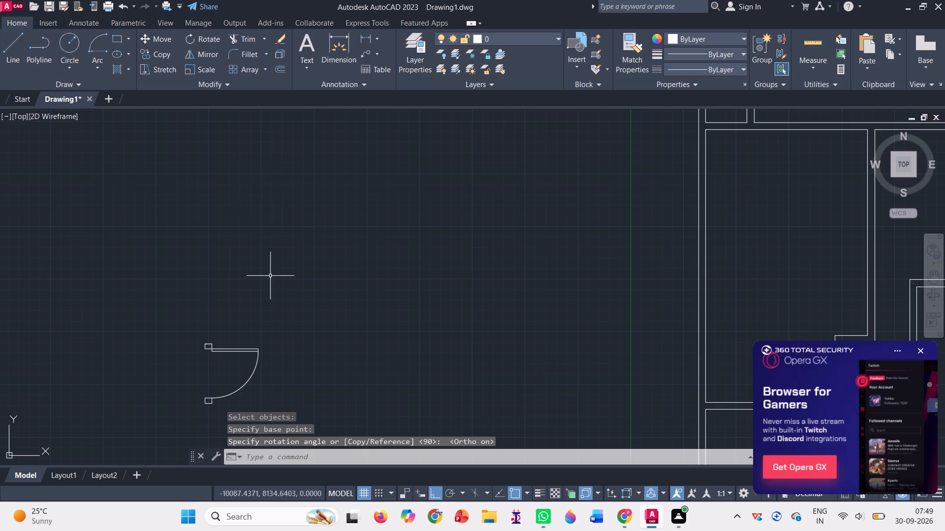
Copy the rotated loose door with both jambs from its hinge jamb's outer upper corner into the lower middle room's left wall, near its top, with Ortho off.
scroll(276, 271, down, 1)
click(165, 58)
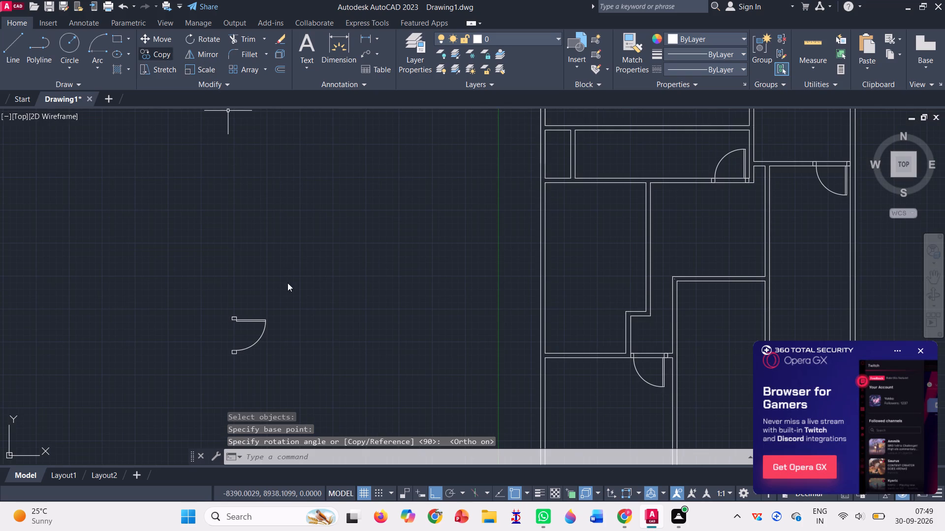
drag(215, 317, 220, 390)
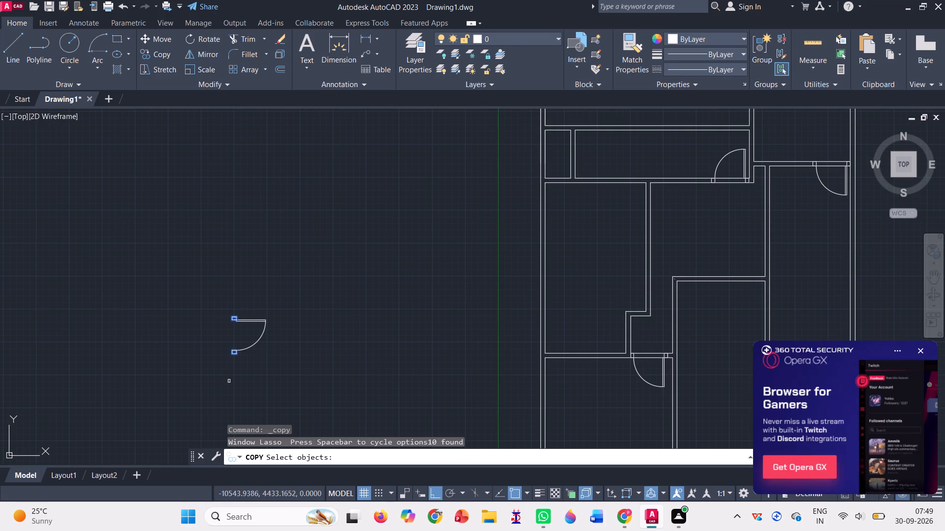
drag(219, 297, 171, 395)
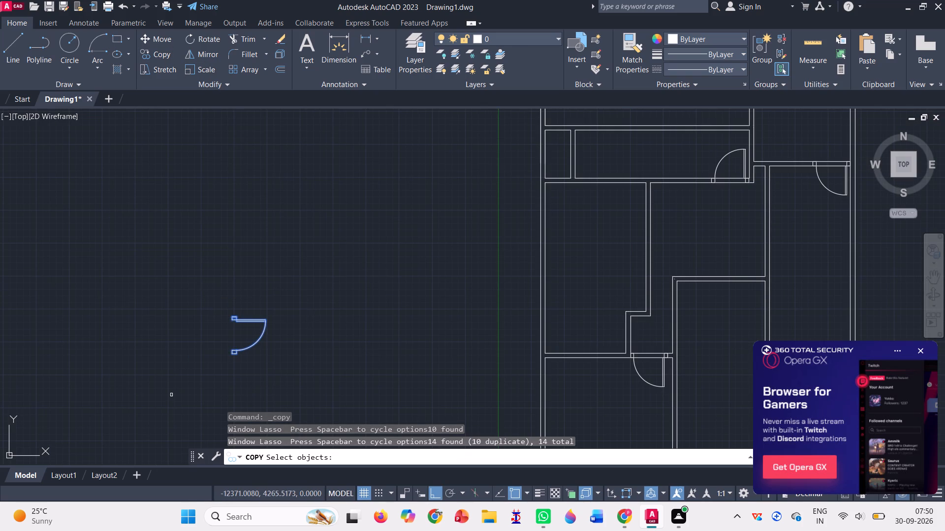
key(Return)
scroll(211, 304, up, 4)
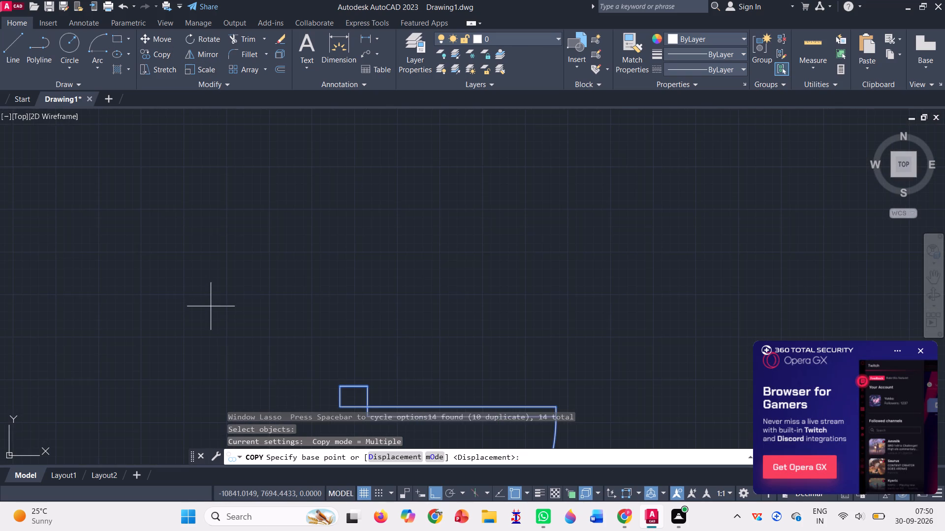
click(338, 389)
scroll(296, 317, down, 2)
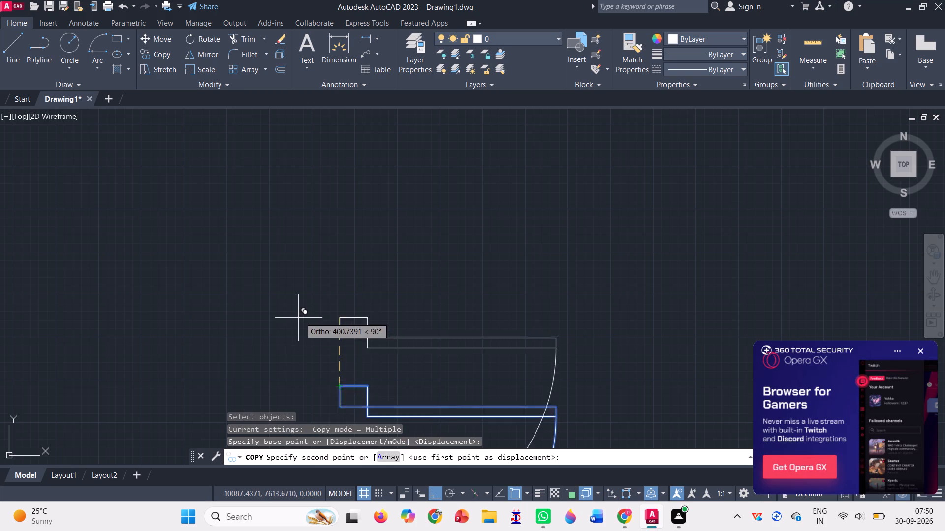
scroll(292, 317, down, 5)
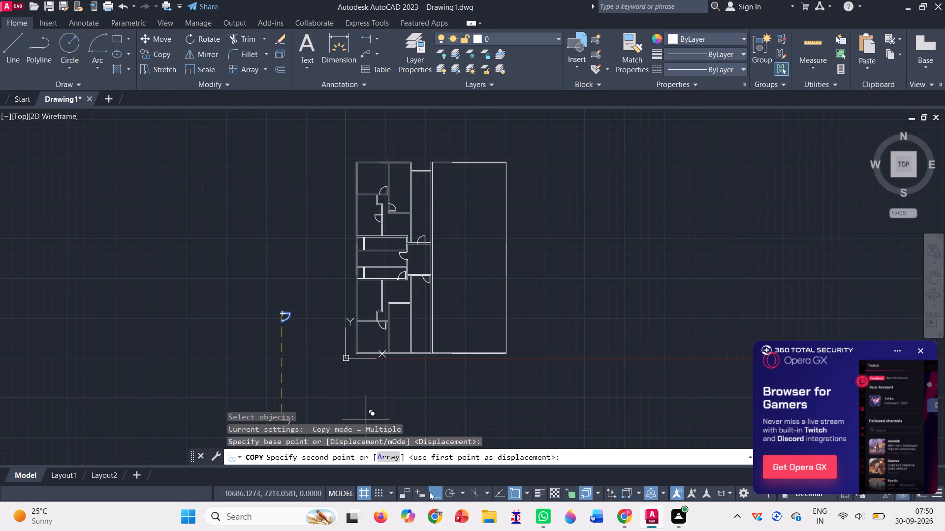
click(429, 492)
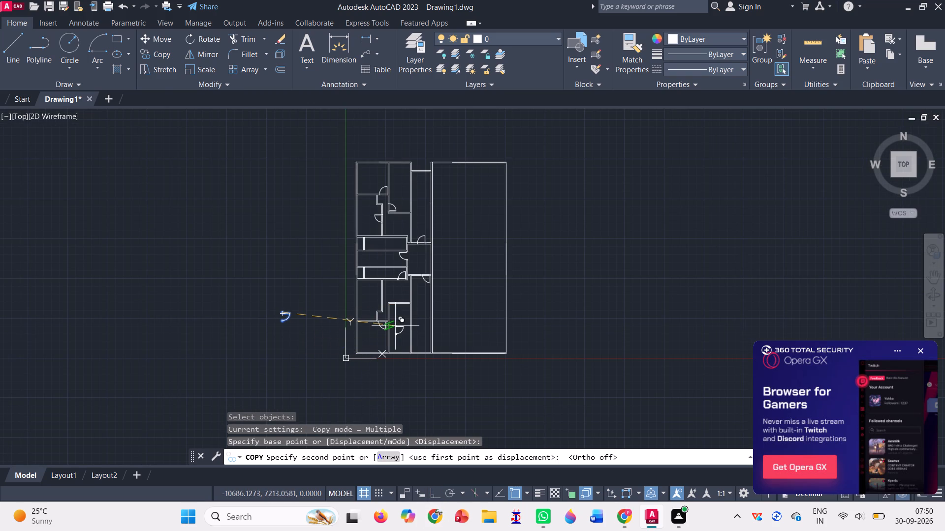
scroll(395, 326, up, 3)
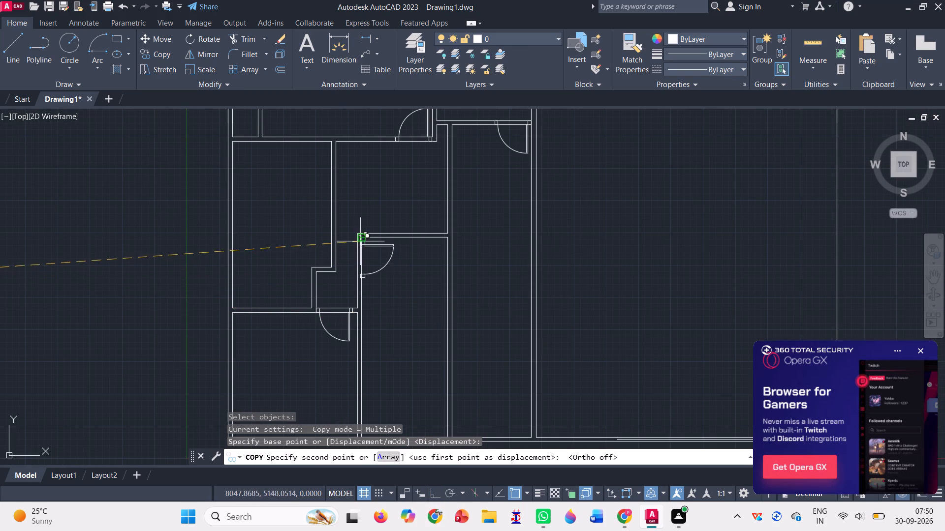
scroll(360, 240, up, 3)
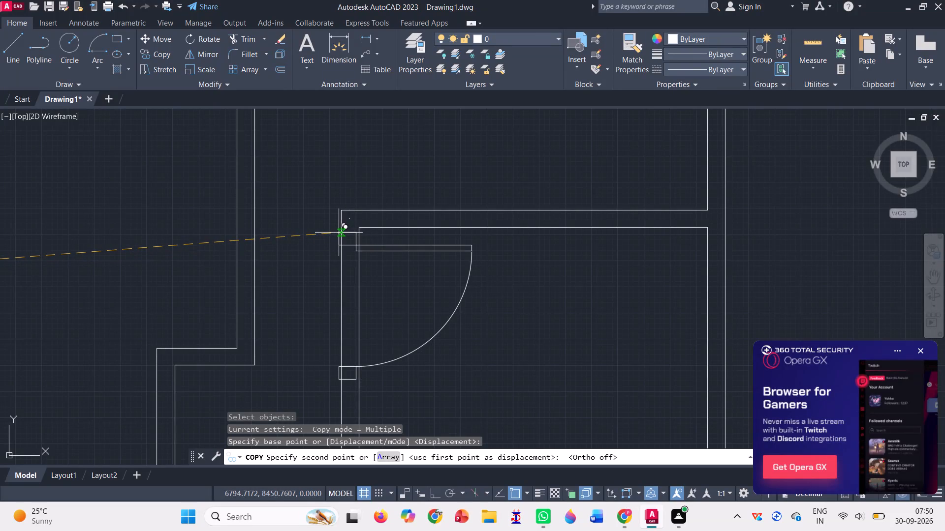
click(342, 233)
Place another copy of the door in the open space above that room, aligned with its left wall, and finish copying.
scroll(402, 228, down, 3)
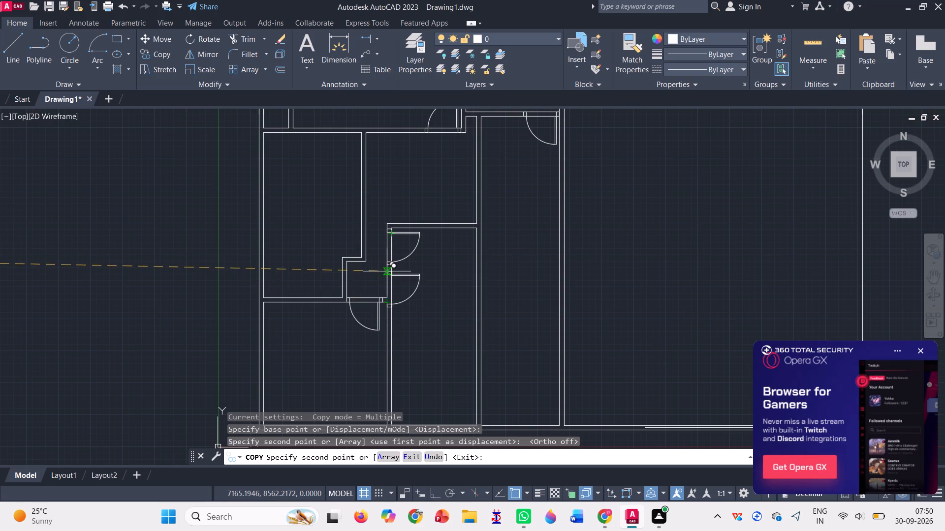
scroll(387, 270, up, 1)
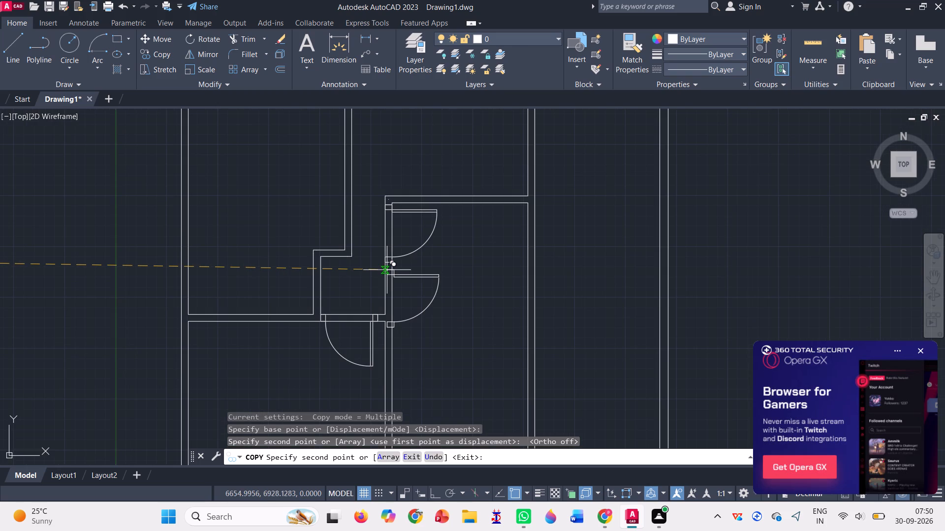
scroll(387, 283, down, 2)
scroll(387, 283, up, 1)
scroll(387, 283, down, 1)
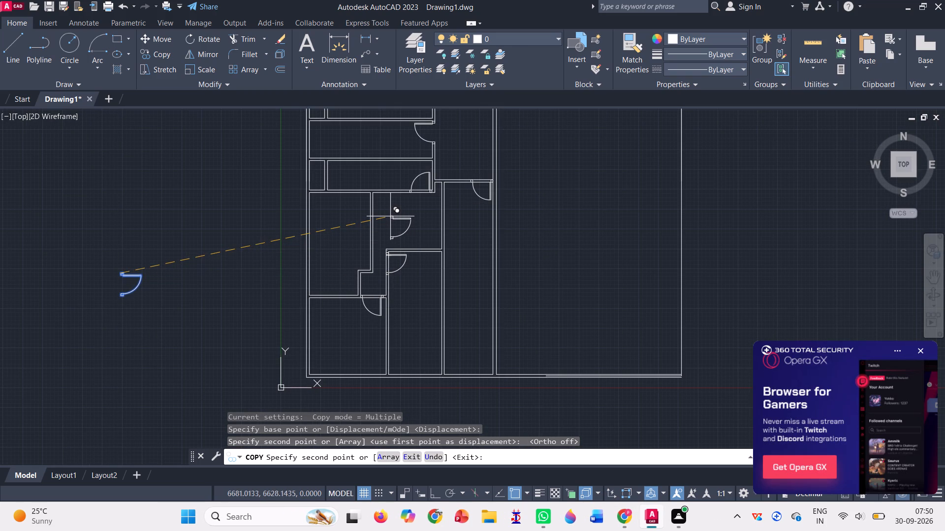
scroll(390, 216, up, 2)
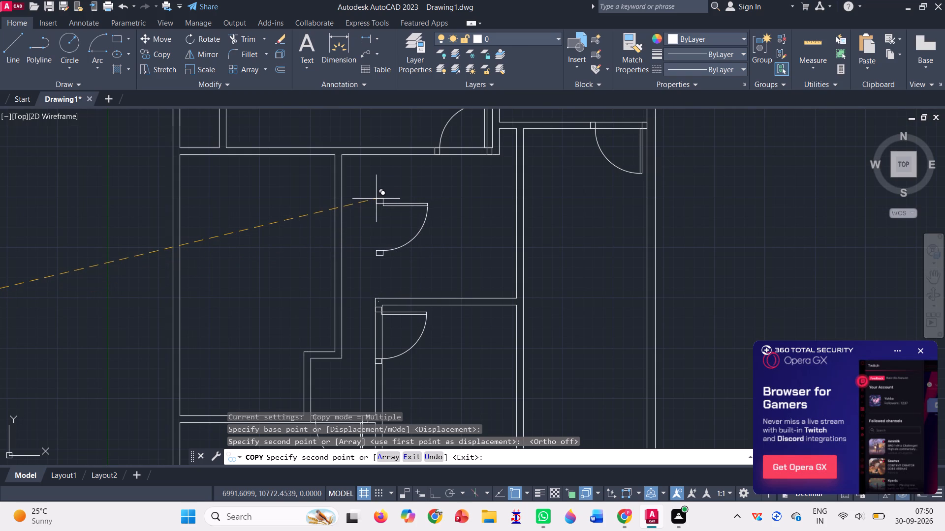
click(375, 199)
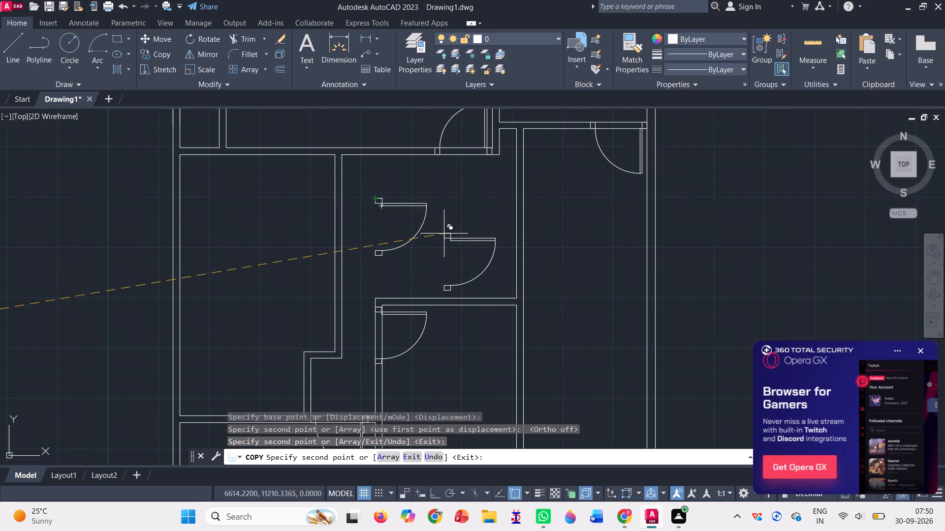
key(Return)
Draw two wall lines joining the new door's upper jamb corners to the horizontal wall above.
click(14, 46)
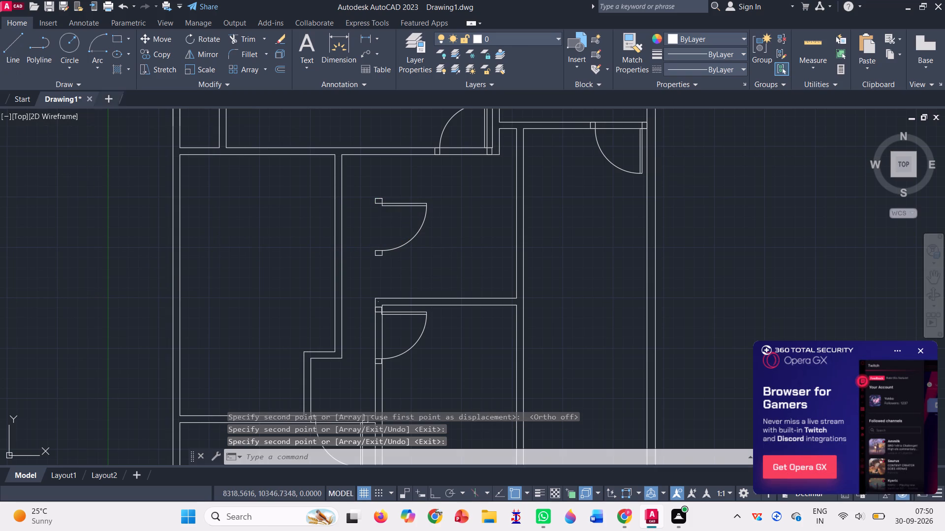
scroll(371, 198, up, 2)
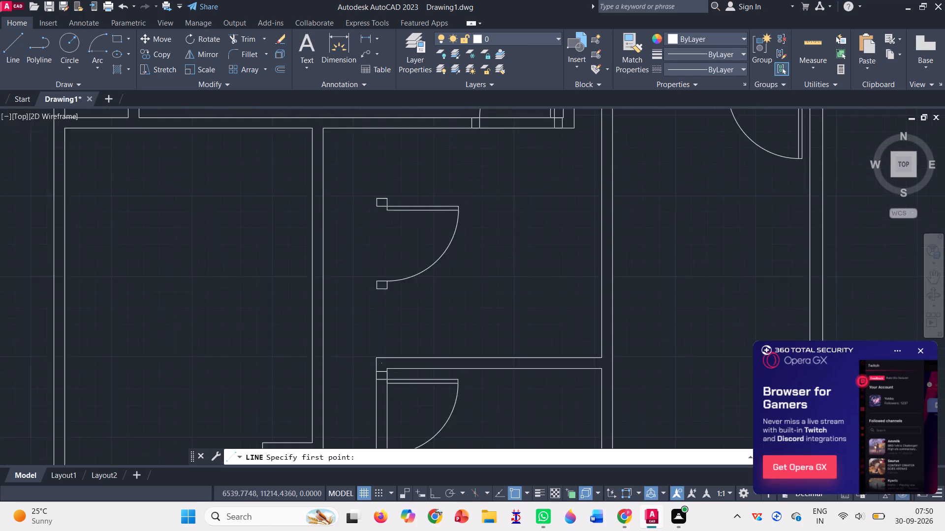
scroll(371, 198, up, 1)
click(383, 199)
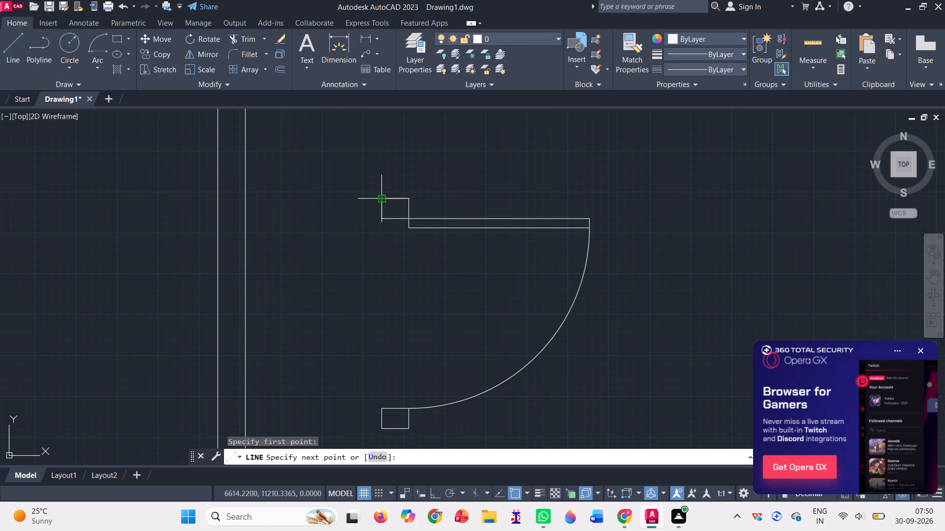
scroll(382, 192, down, 2)
click(380, 122)
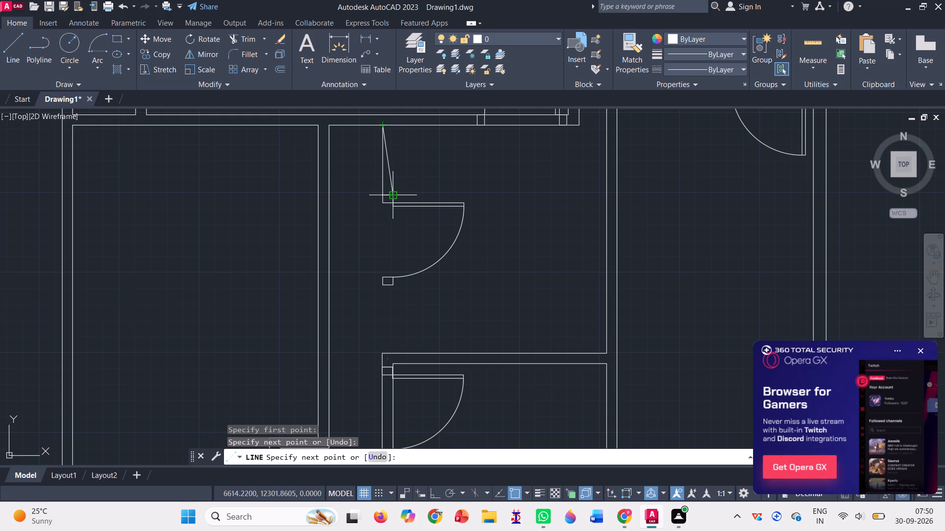
click(392, 195)
click(389, 125)
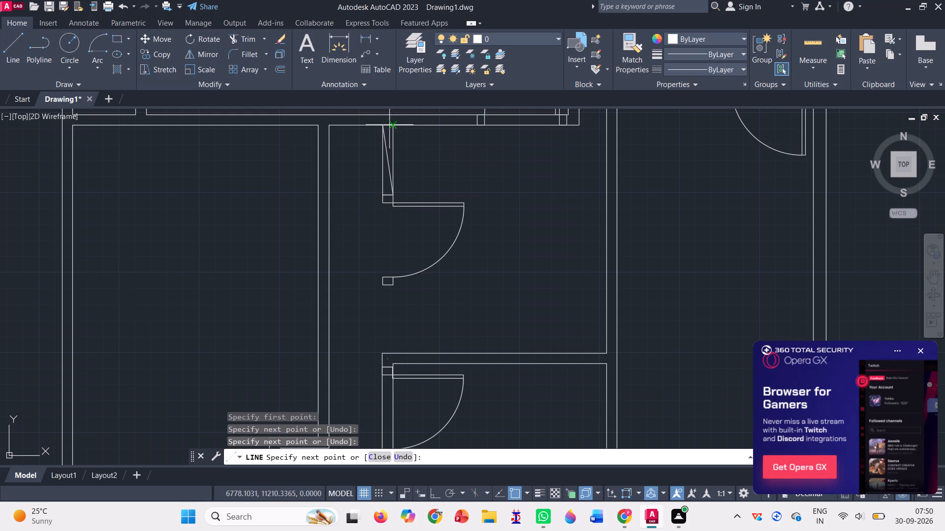
key(Return)
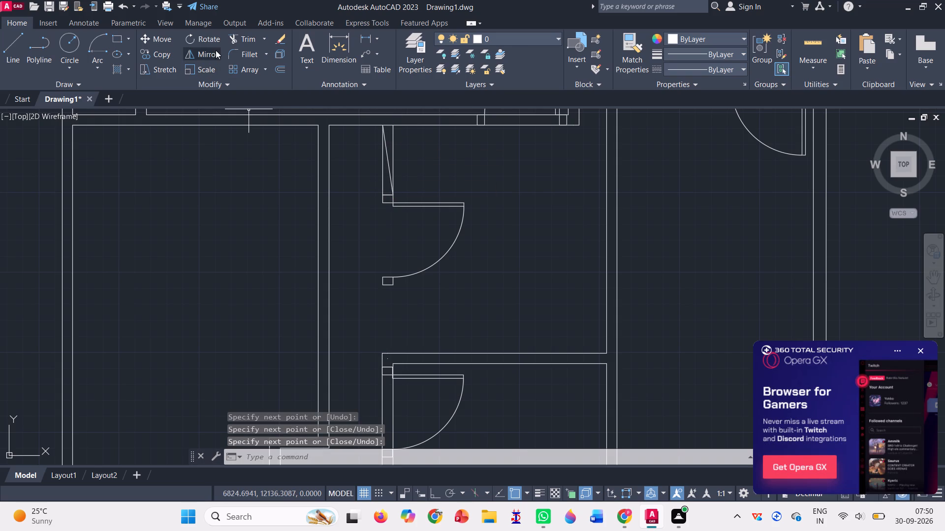
Trim away the diagonal connecting line between the two new wall lines above the door.
click(245, 37)
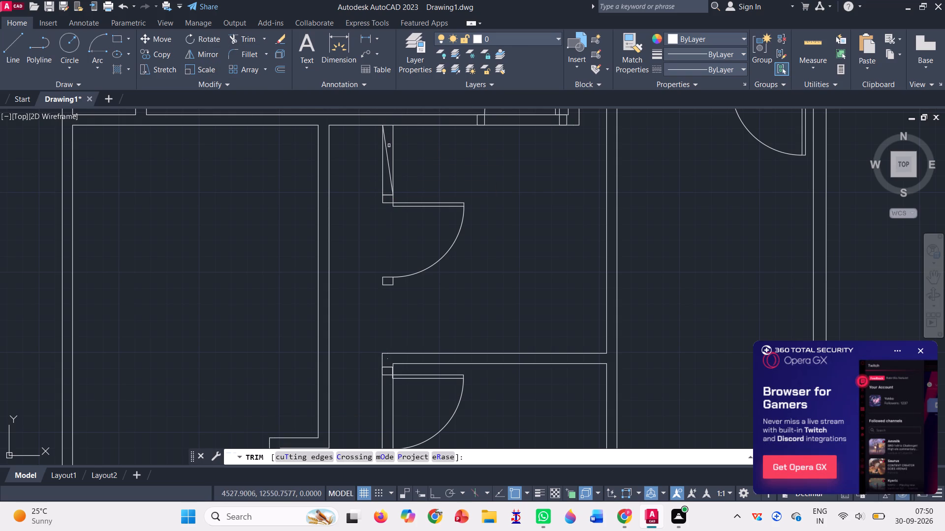
click(387, 150)
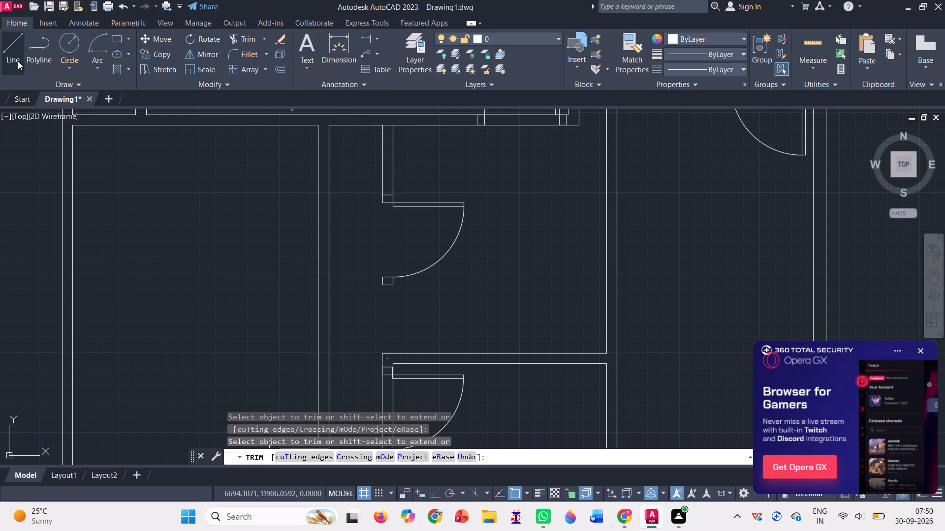
Draw two wall lines from the door's lower jamb corners down to the horizontal wall below, with Ortho on.
click(17, 61)
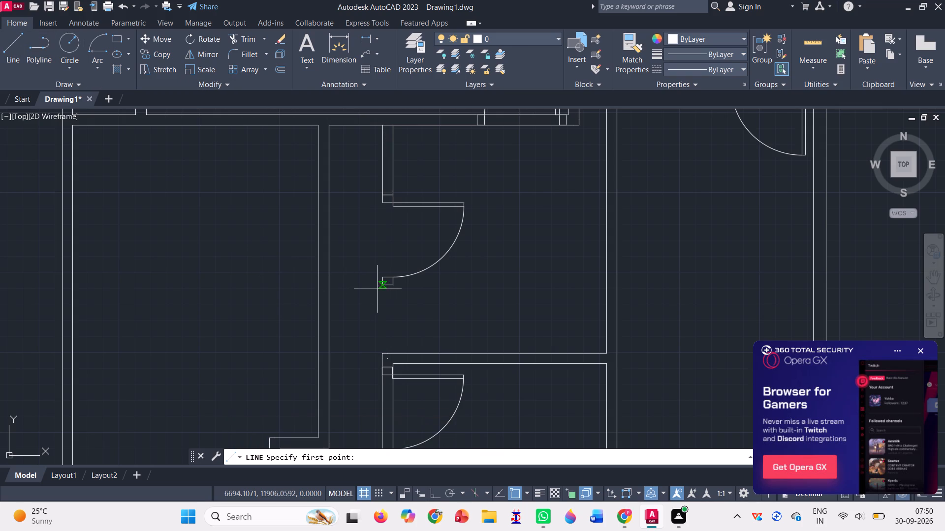
click(381, 288)
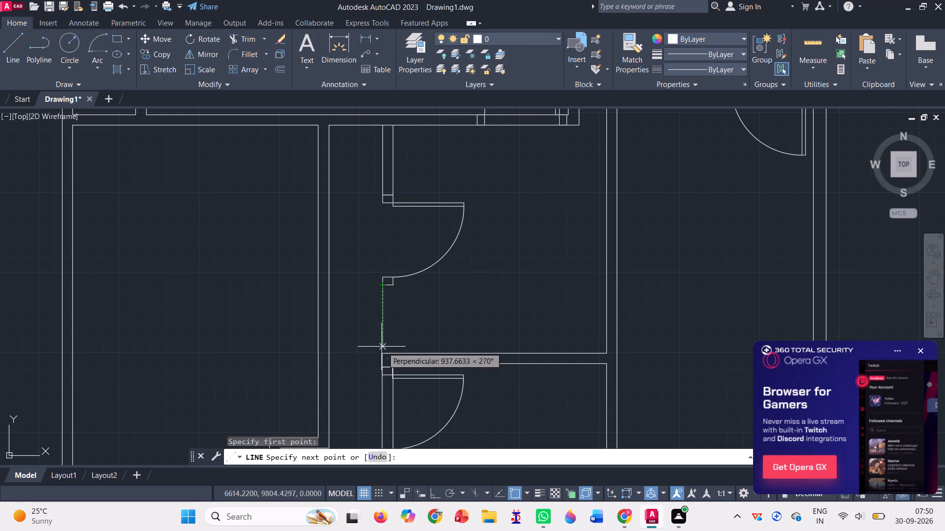
scroll(385, 351, up, 4)
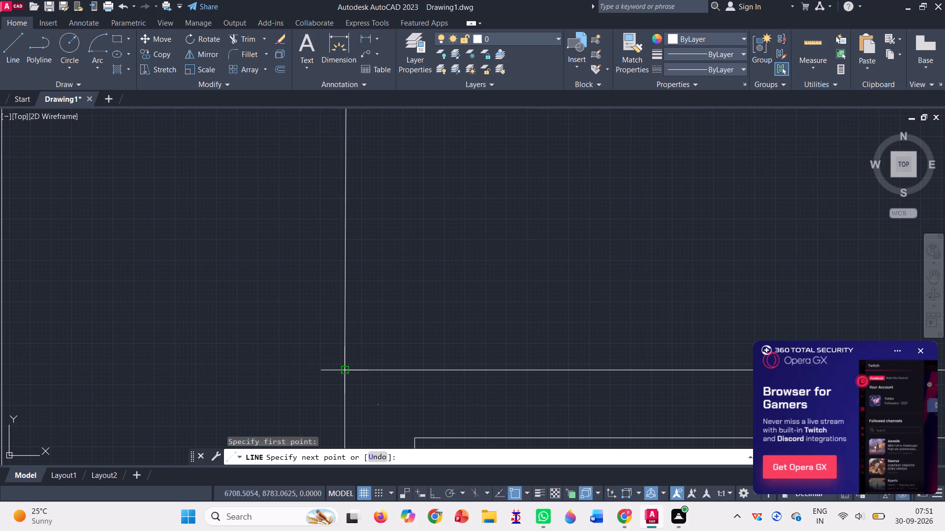
scroll(395, 380, down, 2)
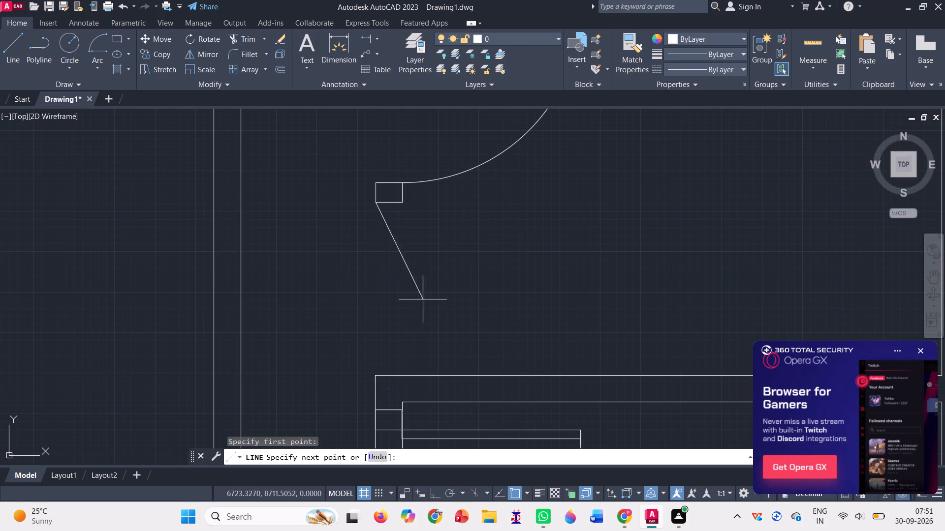
click(430, 490)
scroll(376, 385, up, 1)
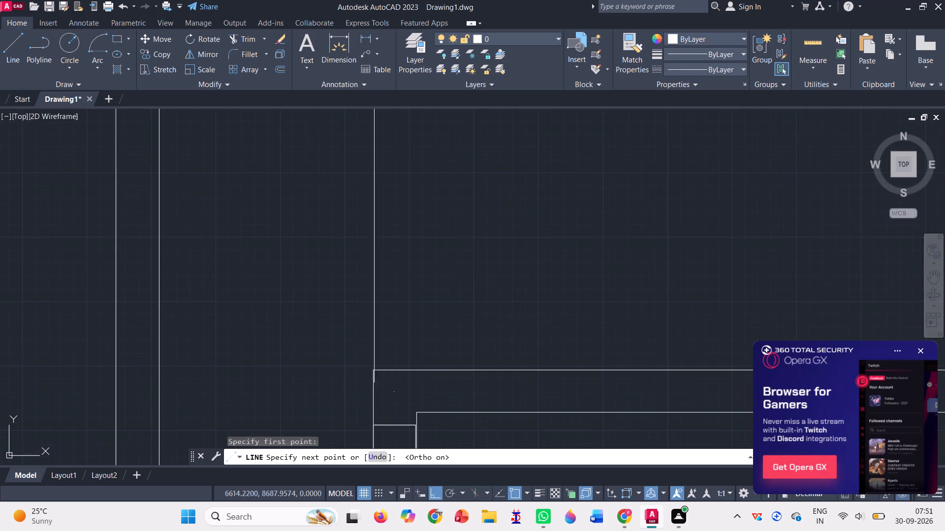
click(375, 391)
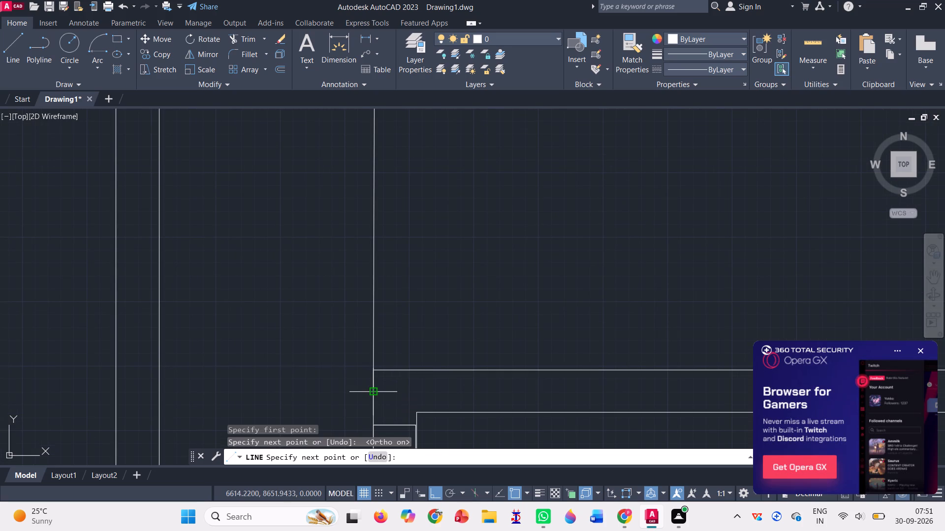
scroll(385, 359, down, 3)
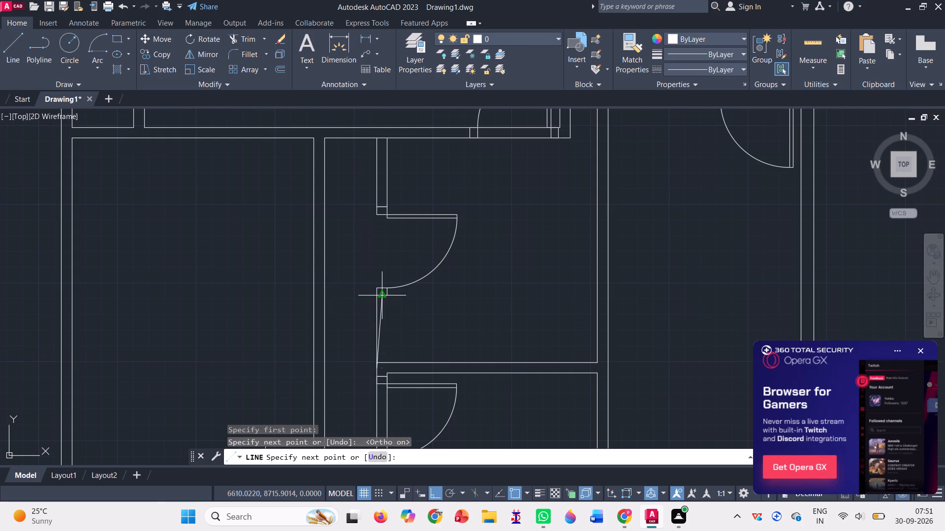
click(388, 296)
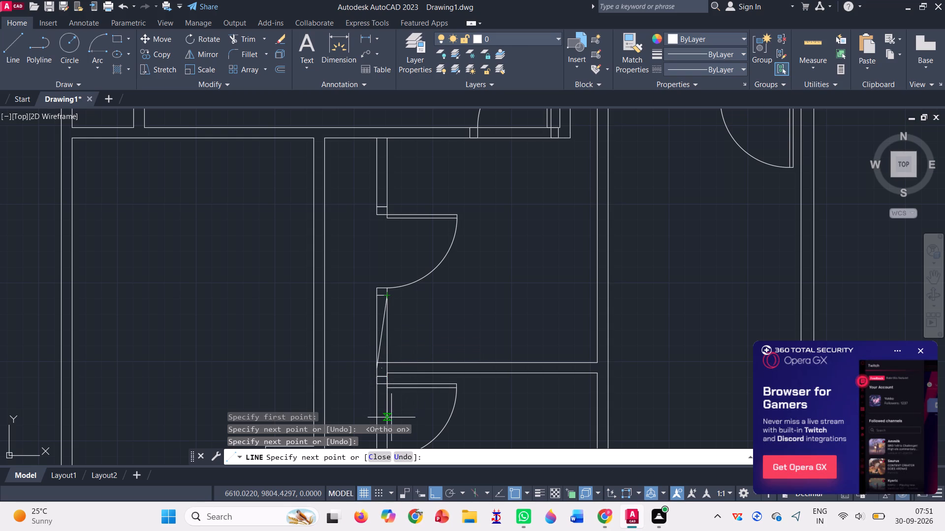
click(389, 360)
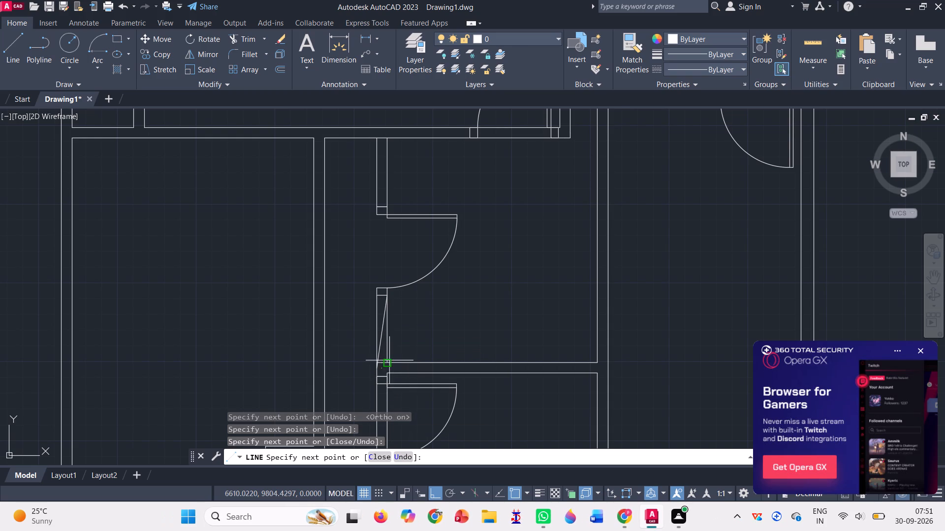
key(Return)
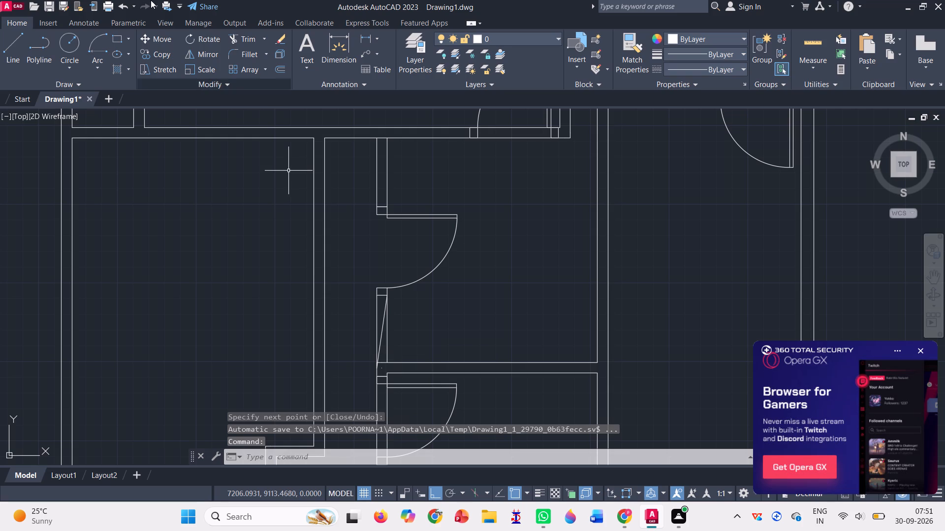
Trim away the diagonal connecting line between the two wall lines below the door and end trimming.
click(234, 39)
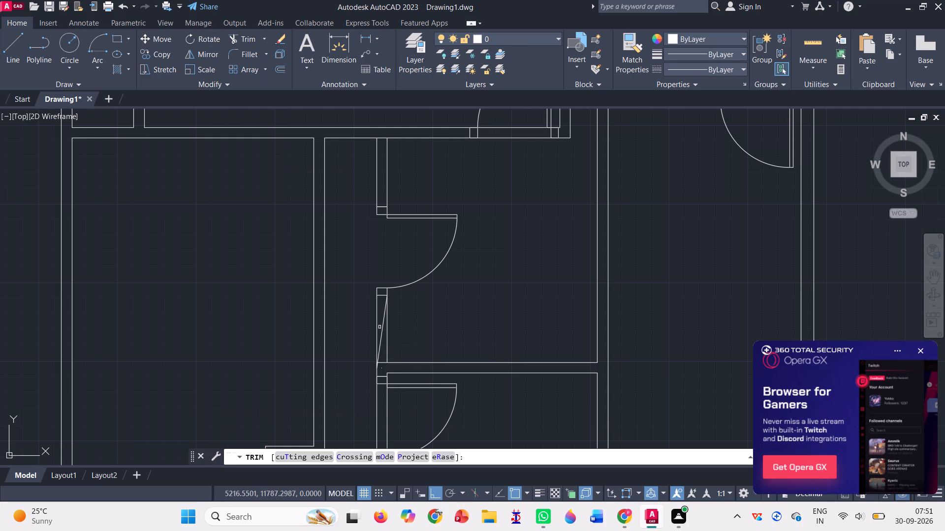
scroll(379, 327, up, 2)
drag(379, 327, 386, 346)
scroll(382, 340, down, 2)
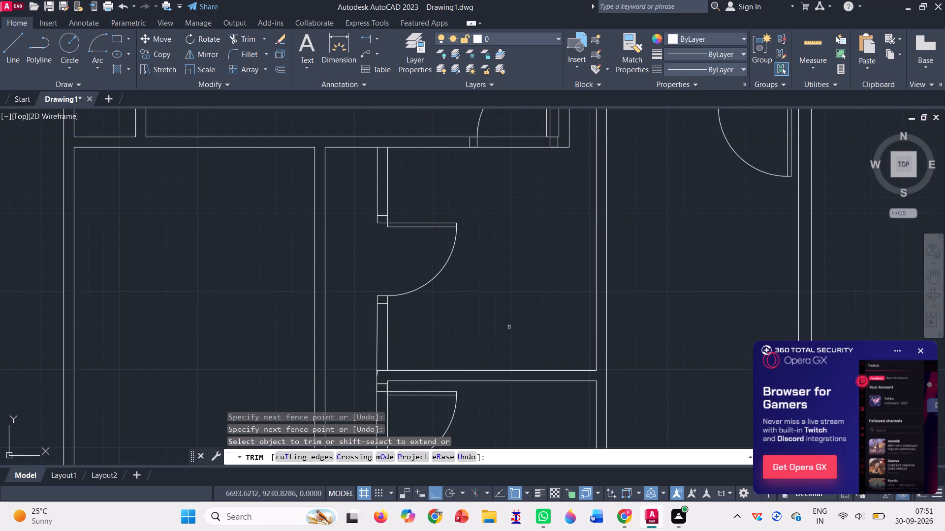
key(Escape)
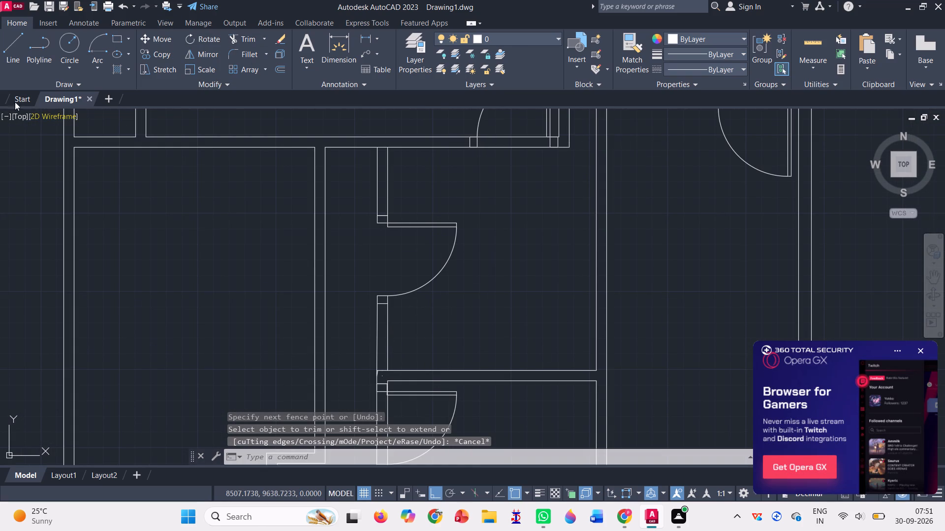
Draw two parallel horizontal wall lines from the upper-left side room door's top jamb to the long vertical wall on the right, with Ortho on.
click(8, 54)
scroll(378, 200, up, 3)
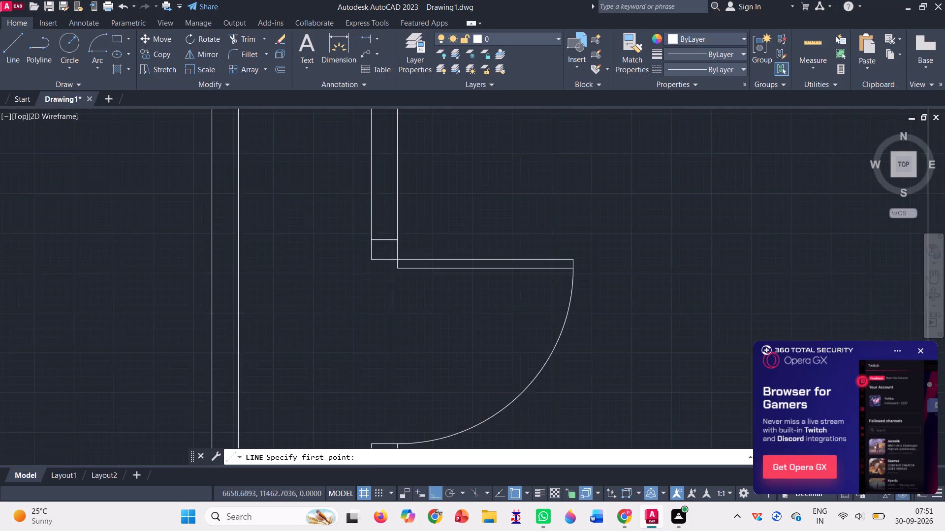
click(365, 238)
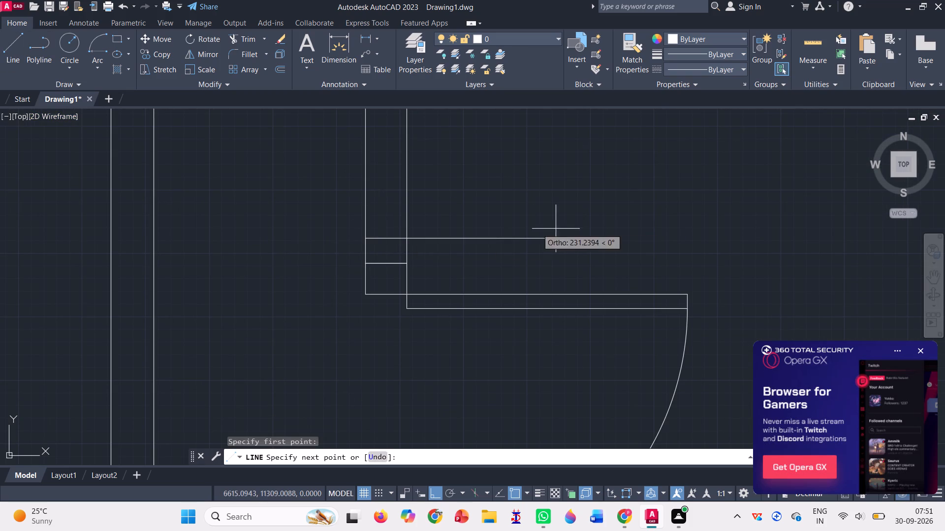
scroll(619, 226, down, 2)
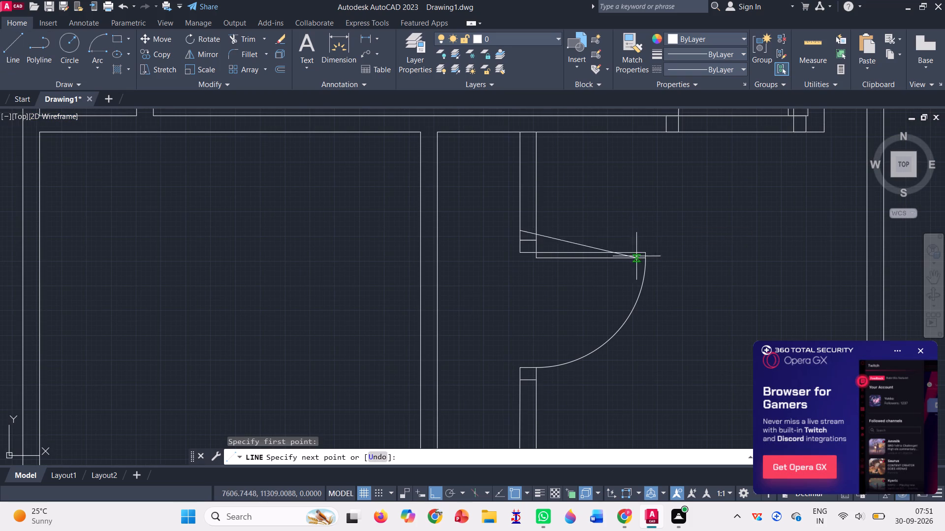
click(869, 230)
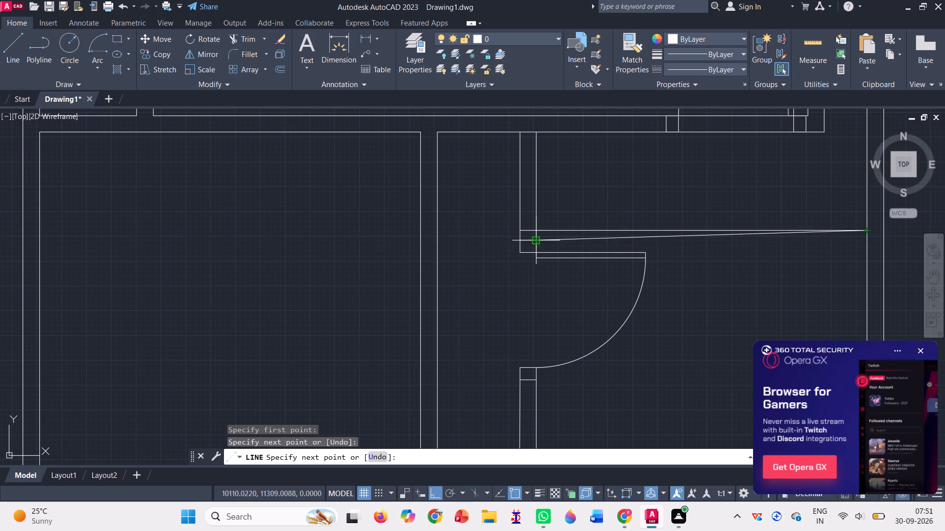
click(534, 241)
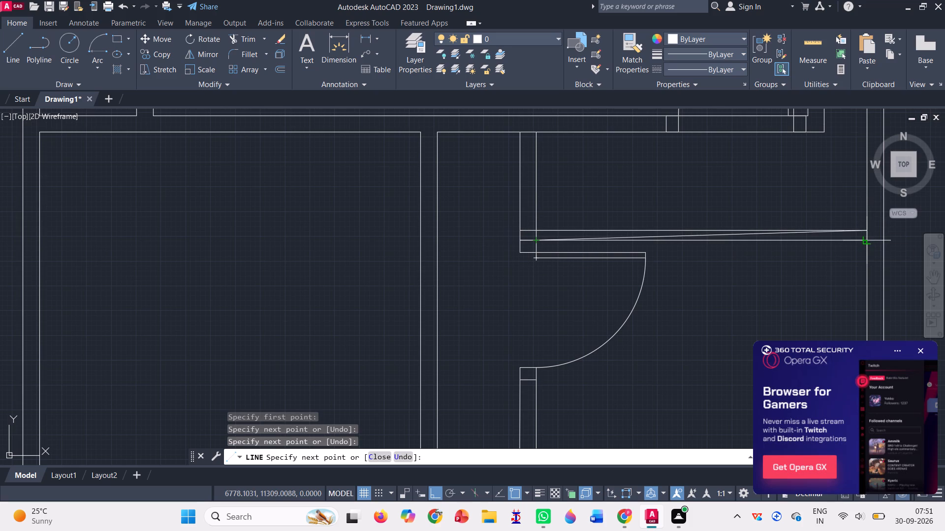
click(866, 243)
key(Return)
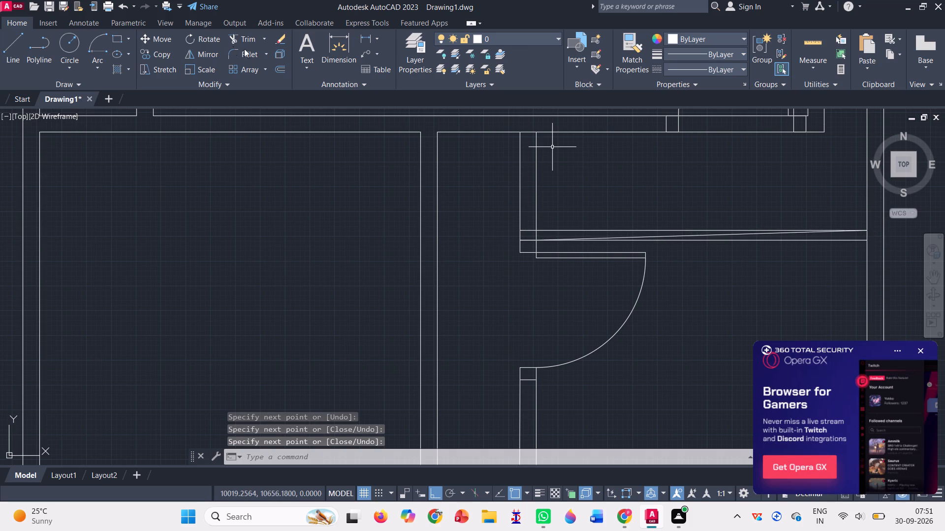
Trim away the diagonal connecting line between the two new horizontal wall lines.
click(251, 42)
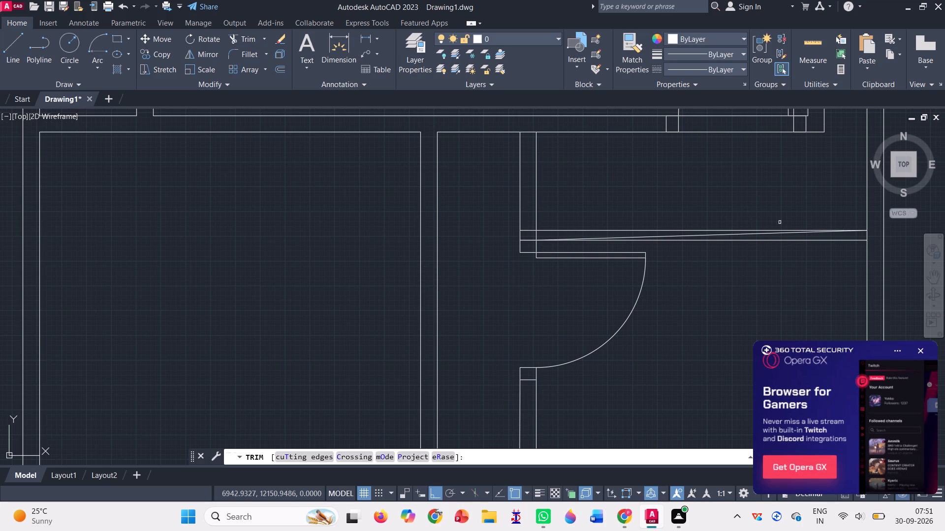
scroll(791, 252, up, 2)
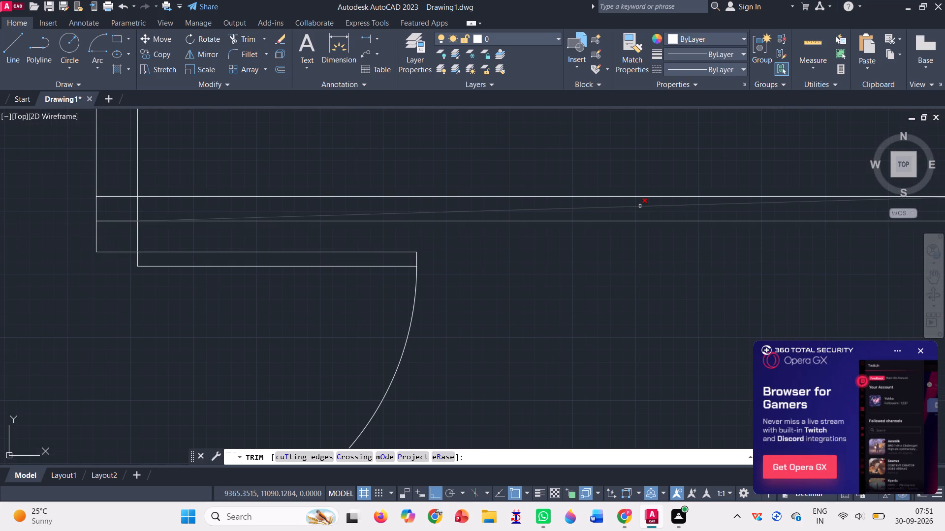
click(640, 206)
Trim the vertical wall lines above the door's new horizontal wall and the leftover segments crossing that wall at both ends.
scroll(101, 237, down, 1)
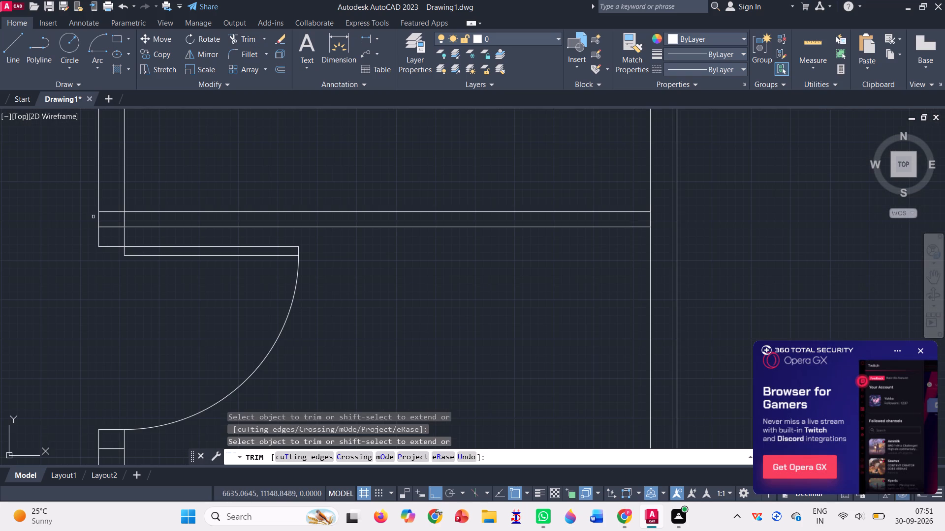
drag(93, 170, 166, 183)
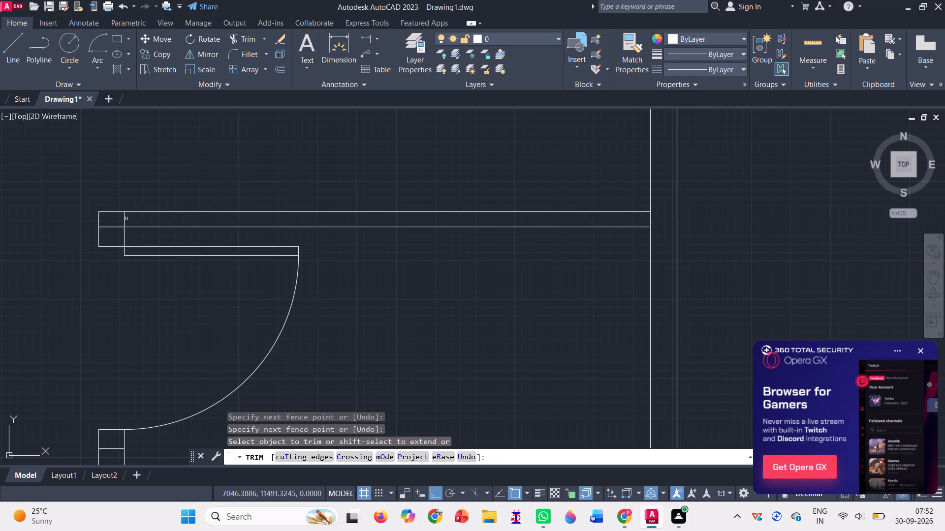
click(124, 219)
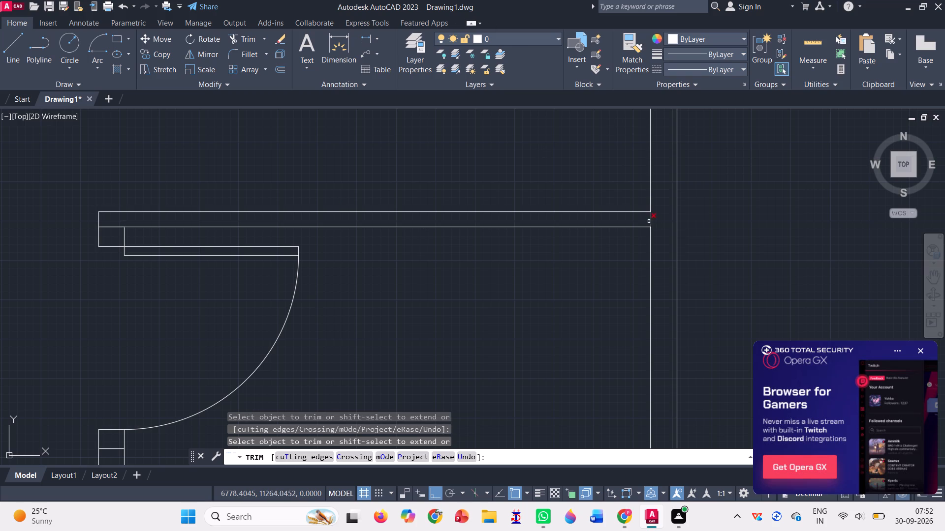
click(648, 221)
click(654, 217)
scroll(654, 217, down, 4)
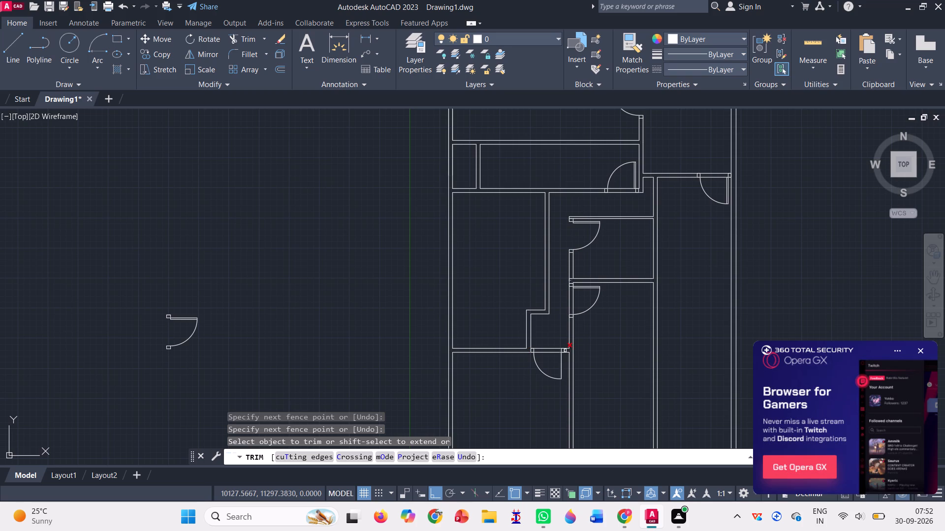
scroll(562, 354, up, 1)
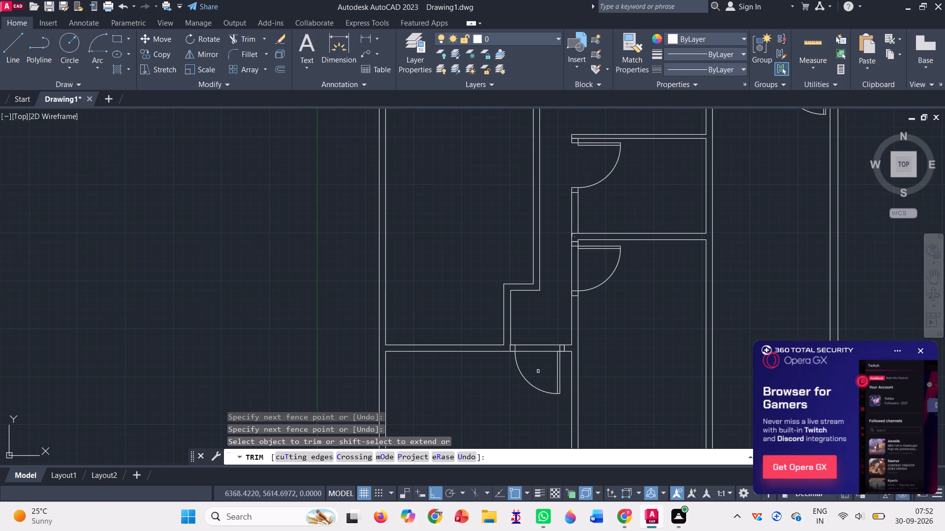
key(Escape)
Rotate the spare door with its jambs outside the plan by 180° about its upper-left jamb corner.
scroll(526, 364, down, 1)
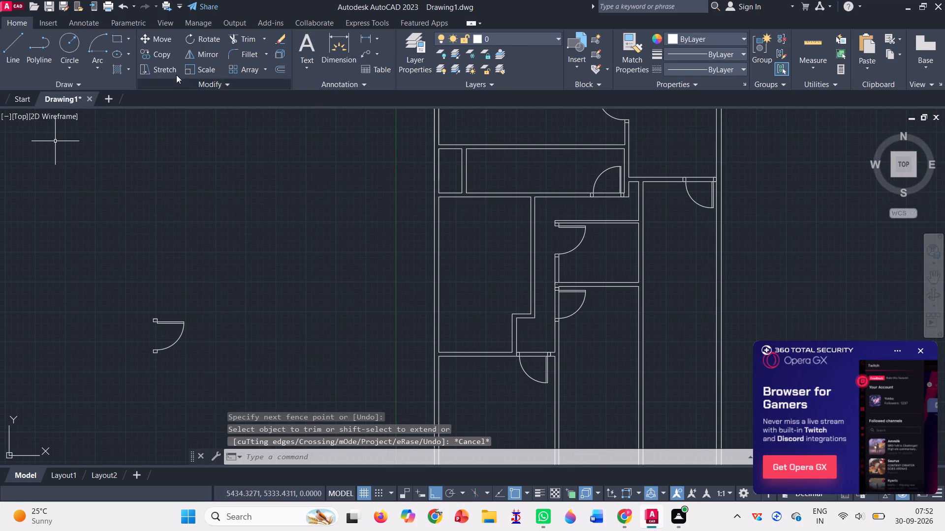
click(202, 42)
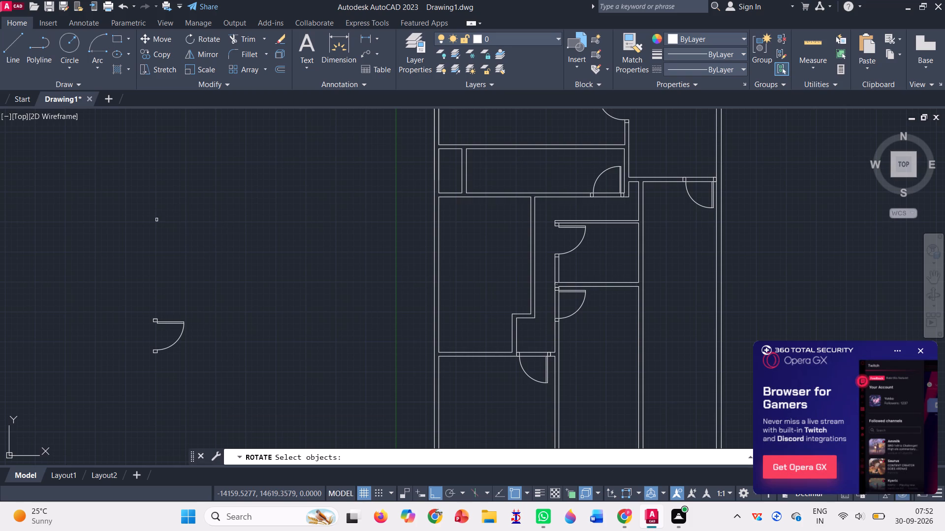
drag(131, 318, 138, 382)
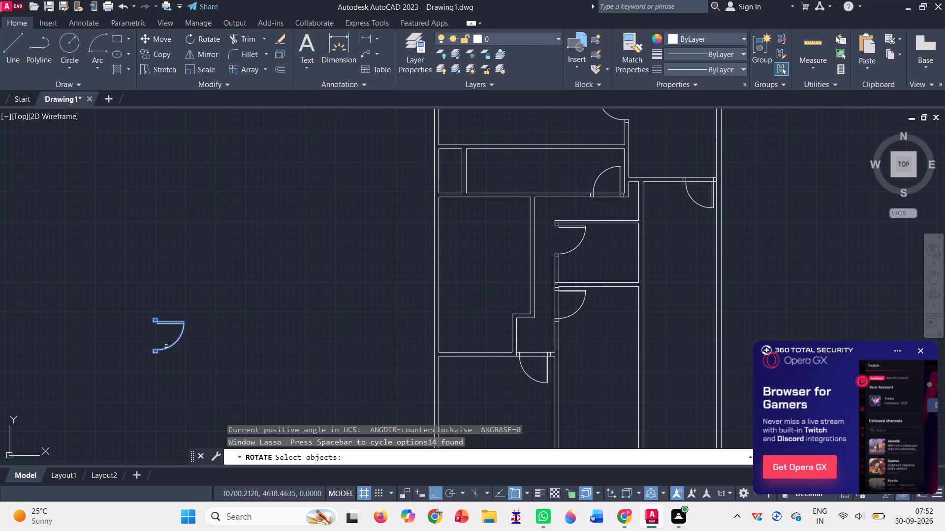
key(Return)
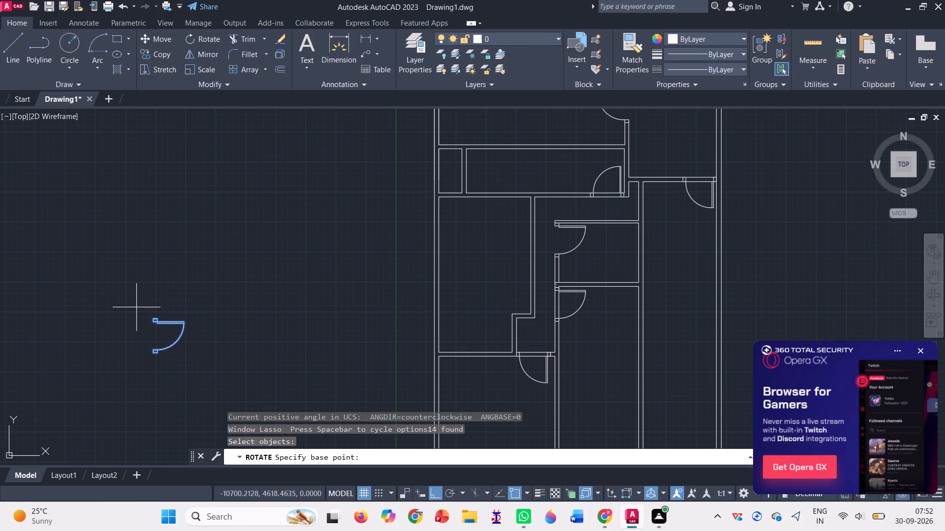
scroll(147, 312, up, 2)
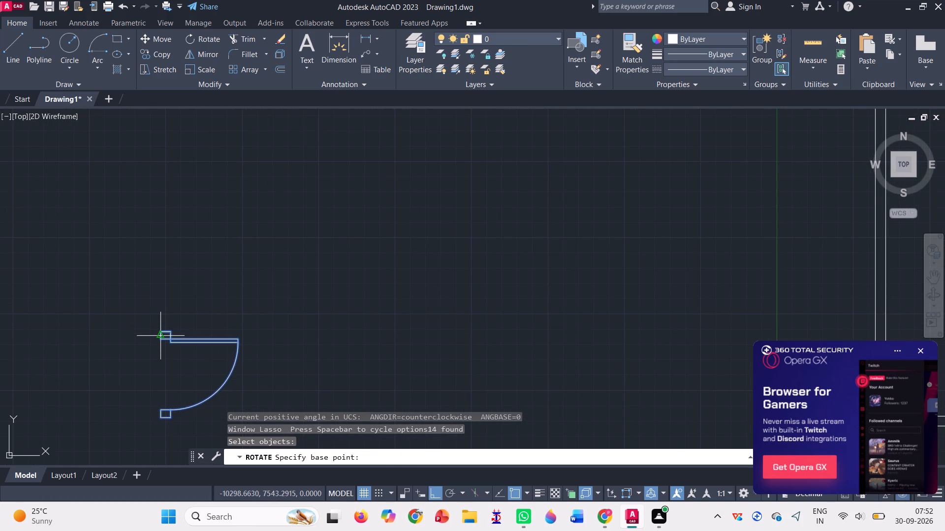
click(159, 330)
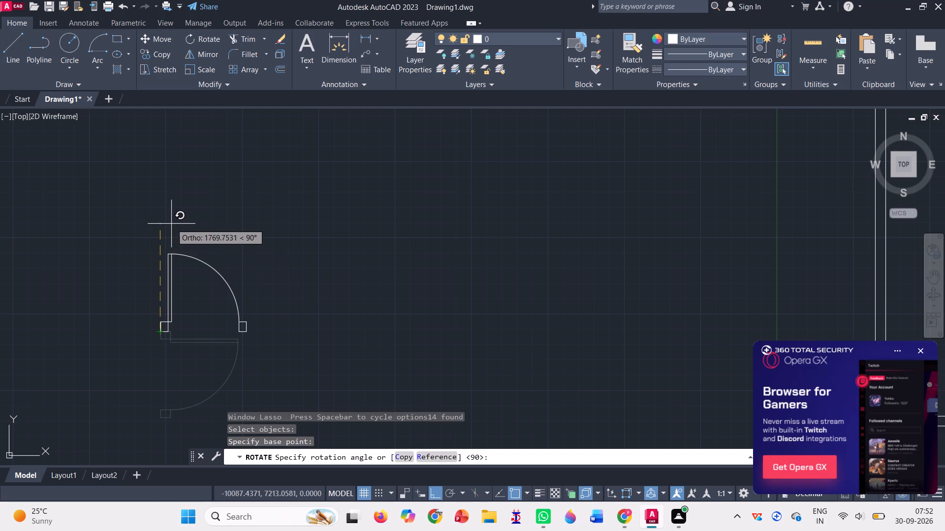
click(90, 336)
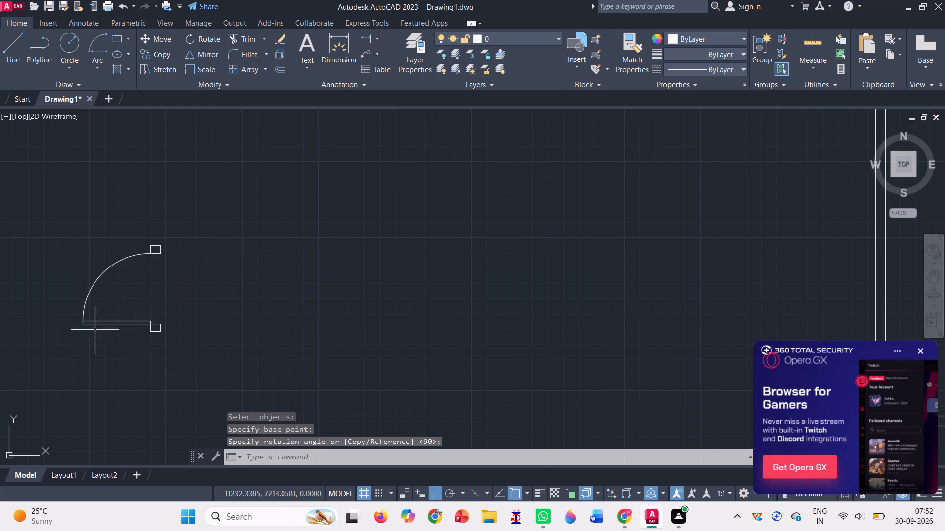
Copy the rotated door by its lower-right jamb corner onto the lower-left room's right vertical wall, above the wall's step, with Ortho off.
click(165, 51)
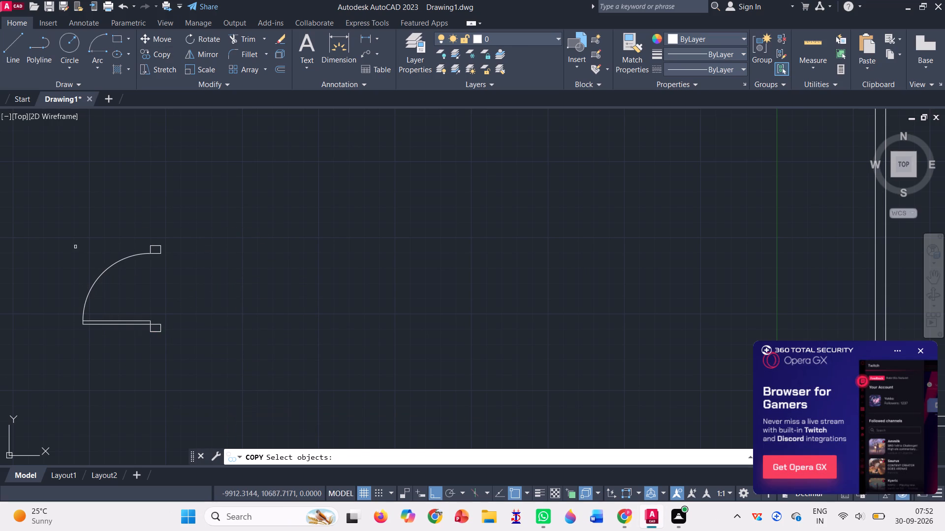
drag(68, 245, 82, 347)
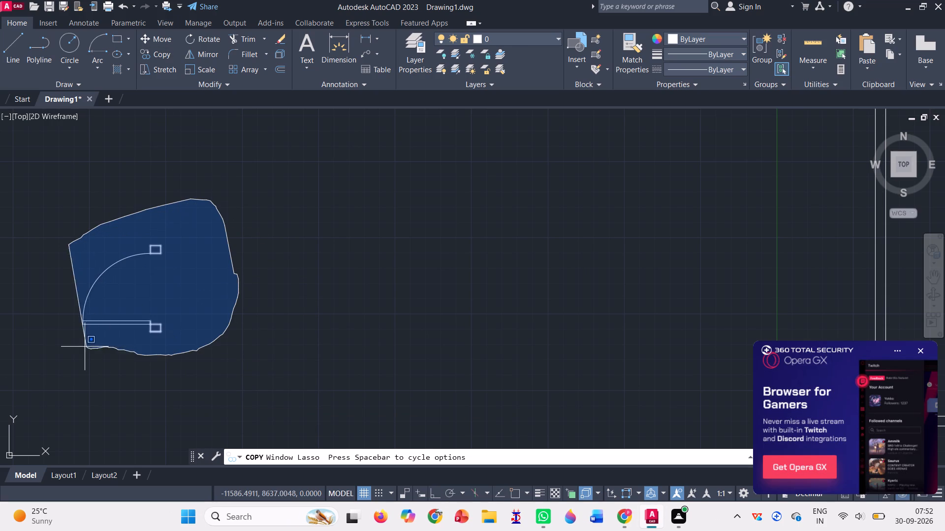
drag(82, 347, 81, 341)
key(Return)
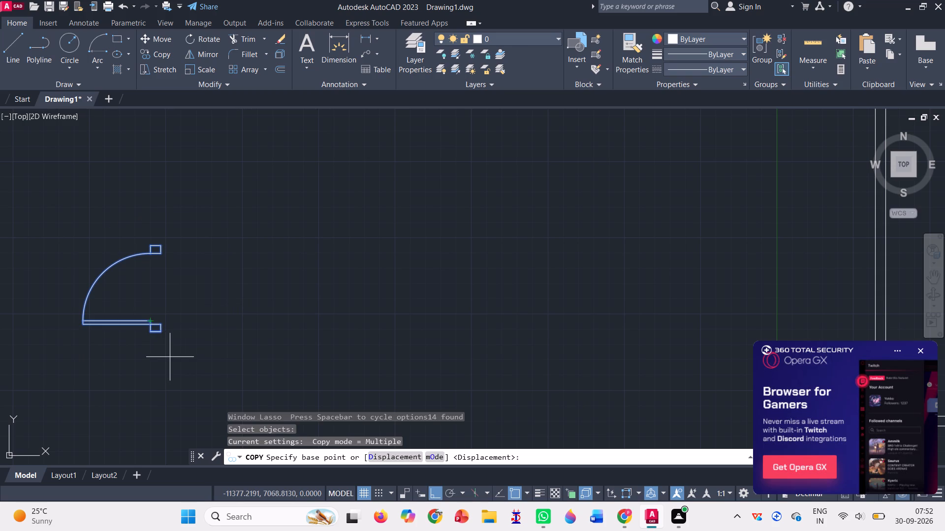
click(163, 333)
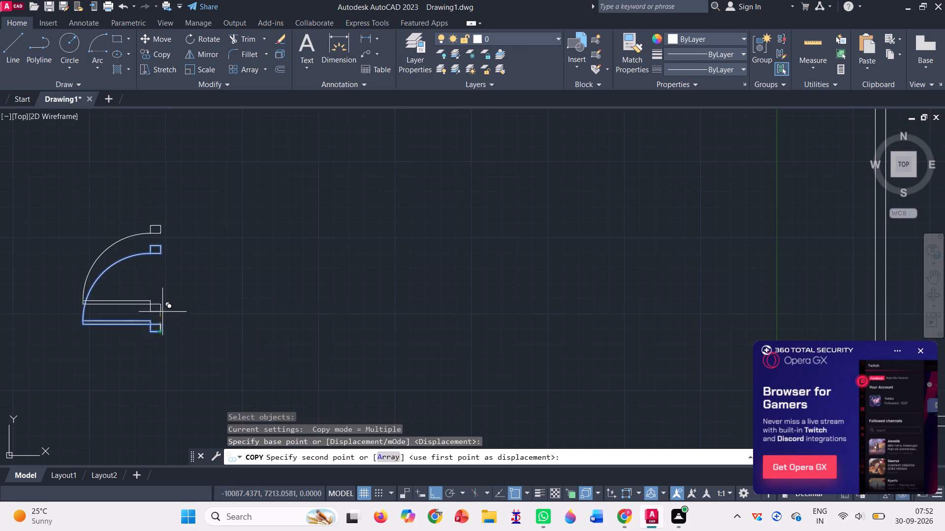
scroll(168, 290, down, 4)
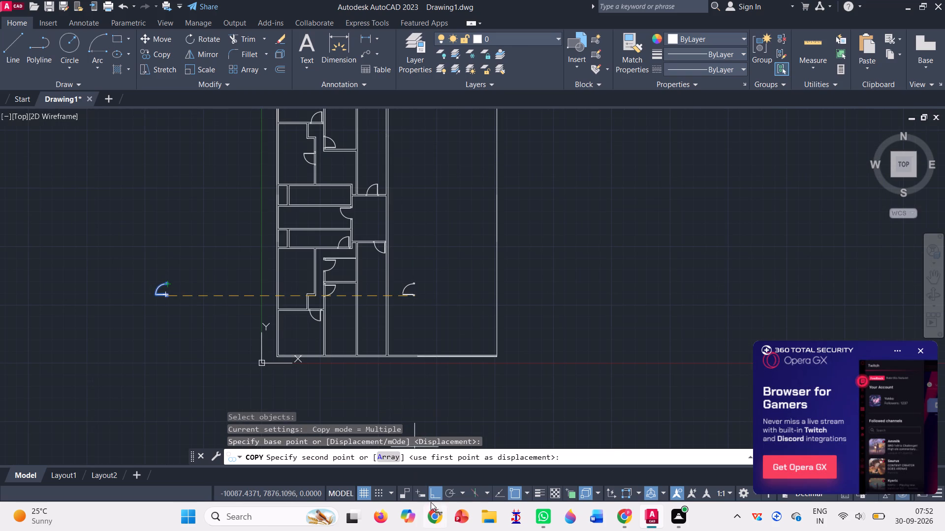
click(436, 492)
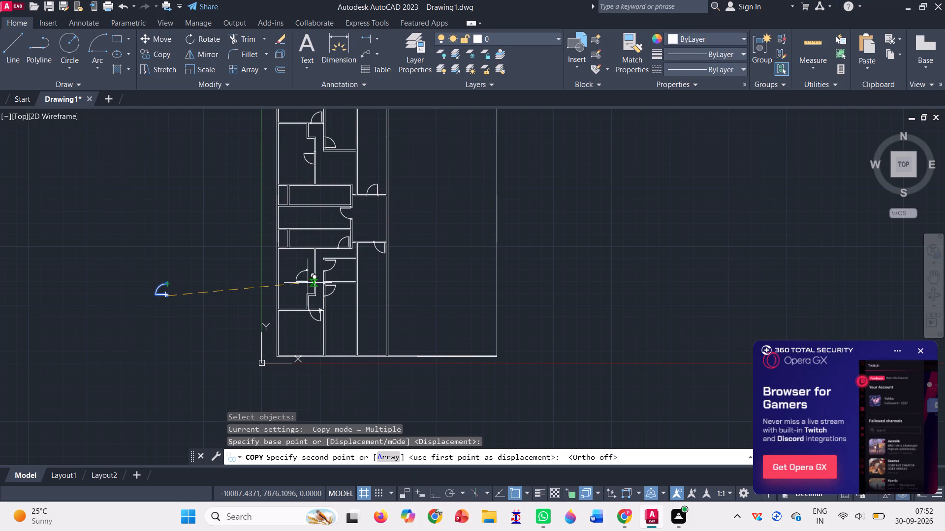
scroll(313, 297, up, 3)
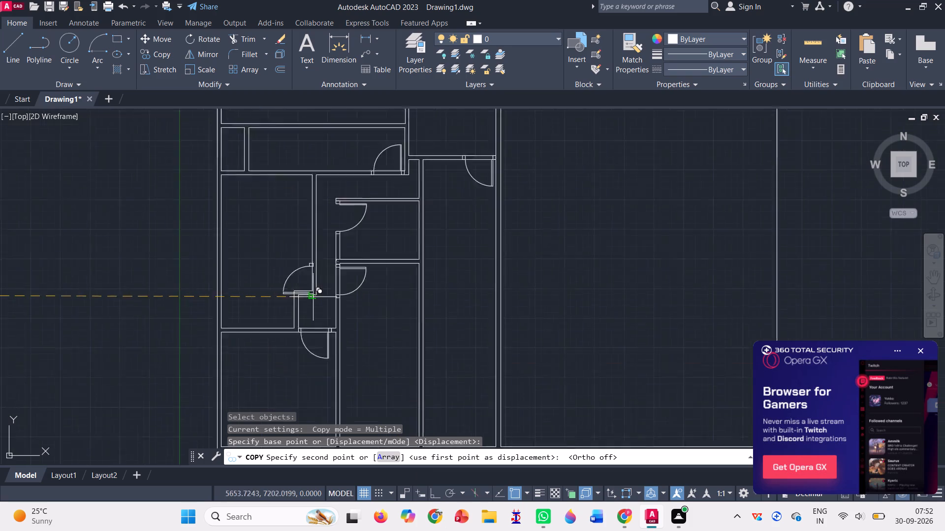
scroll(313, 297, up, 3)
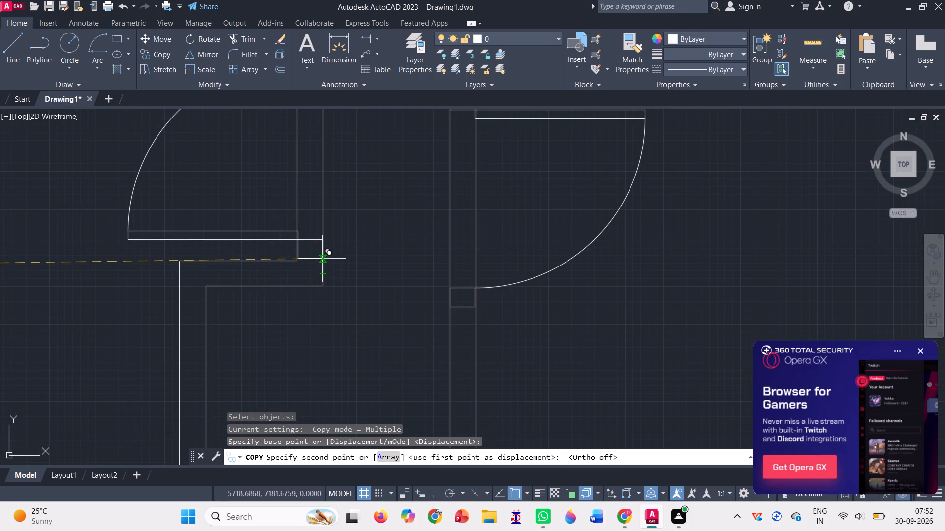
scroll(325, 254, down, 4)
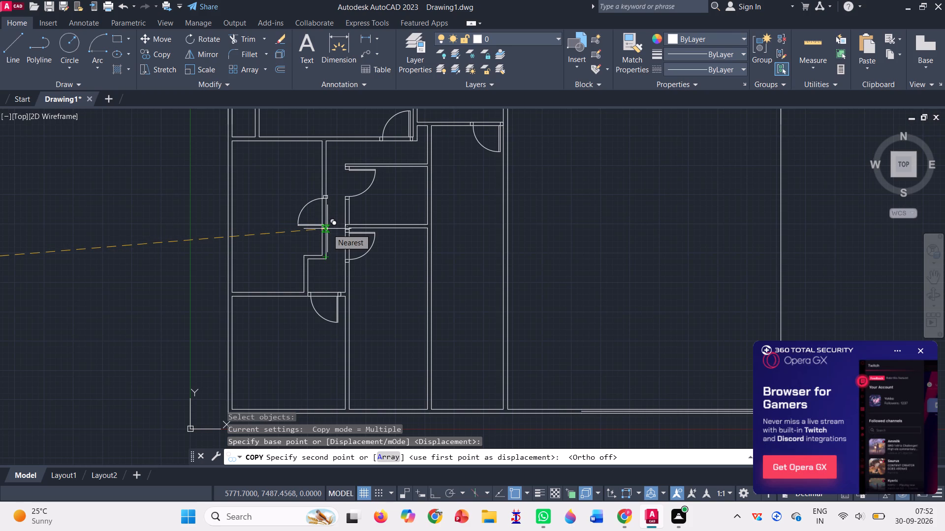
click(327, 229)
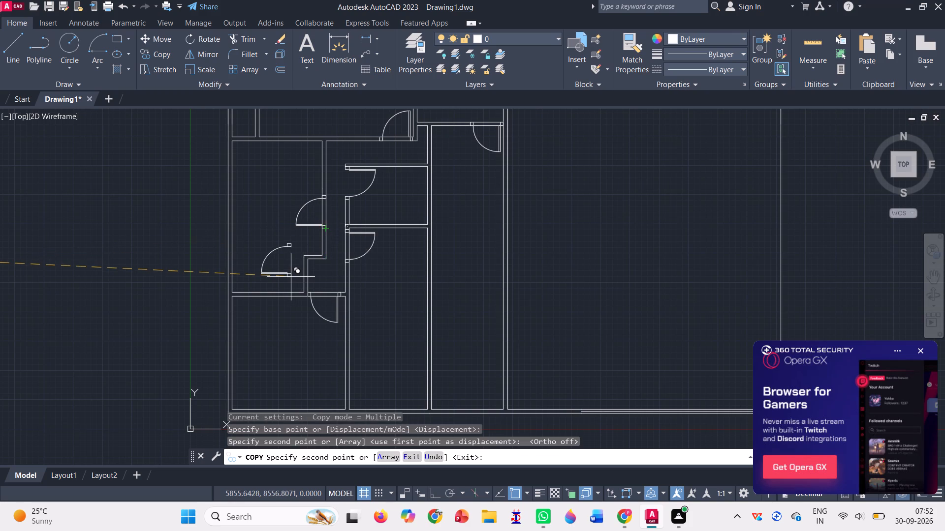
scroll(305, 311, down, 1)
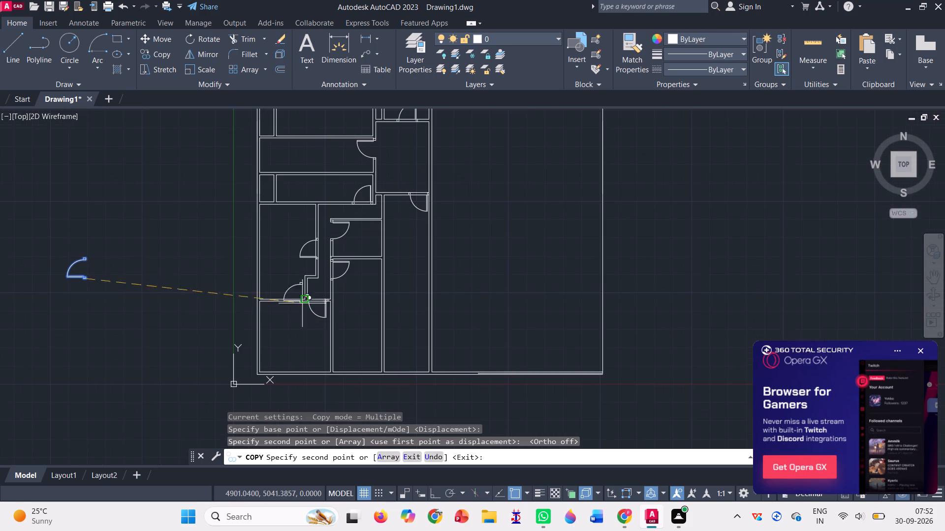
scroll(115, 265, down, 1)
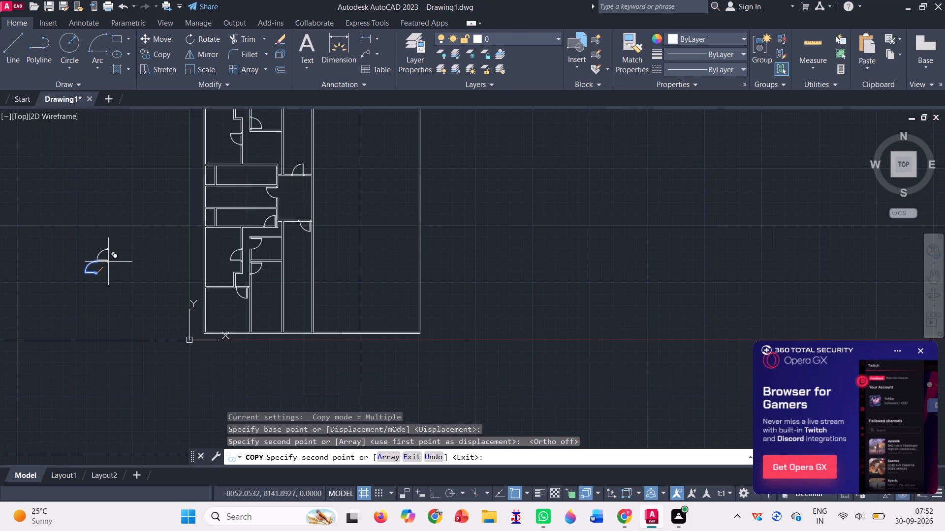
key(Escape)
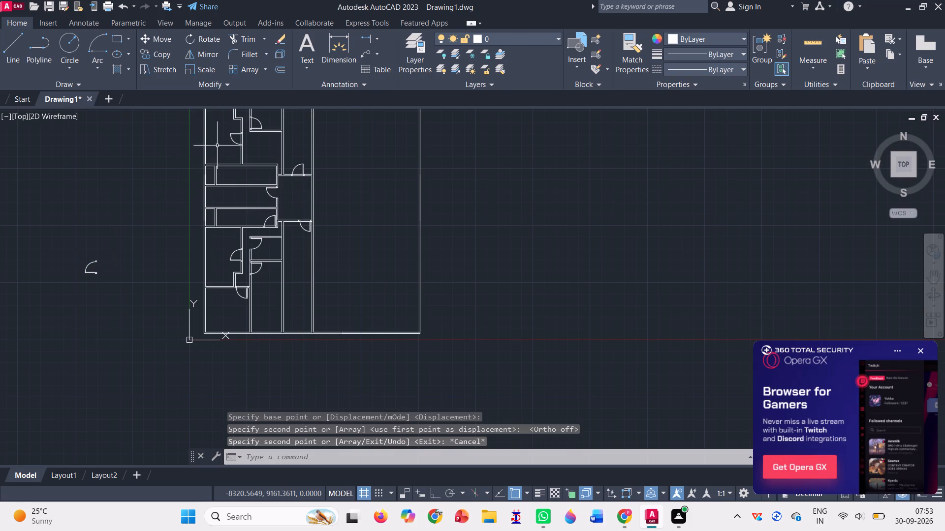
Copy the upper corridor's door and both jambs by the right jamb's upper-left corner onto the lower-left room's bottom wall, beside the stepped wall.
click(155, 60)
scroll(303, 163, up, 4)
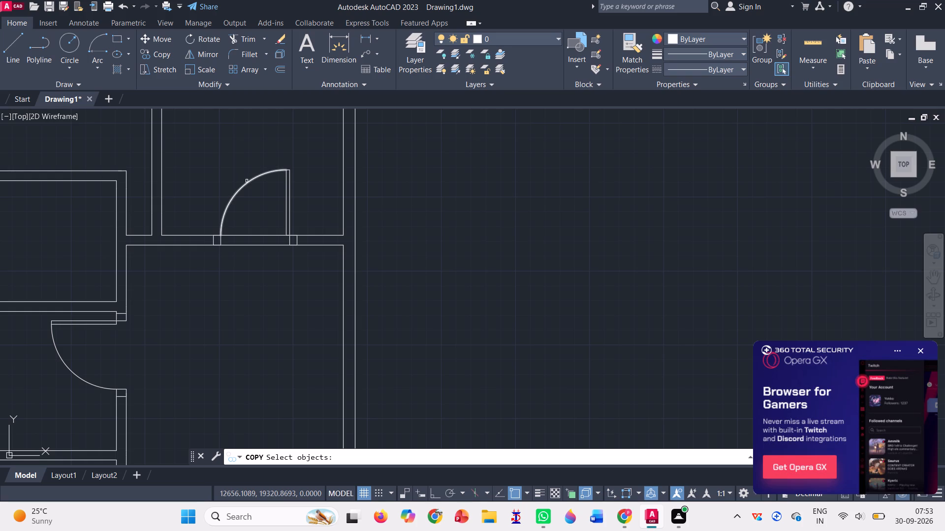
click(248, 181)
click(290, 195)
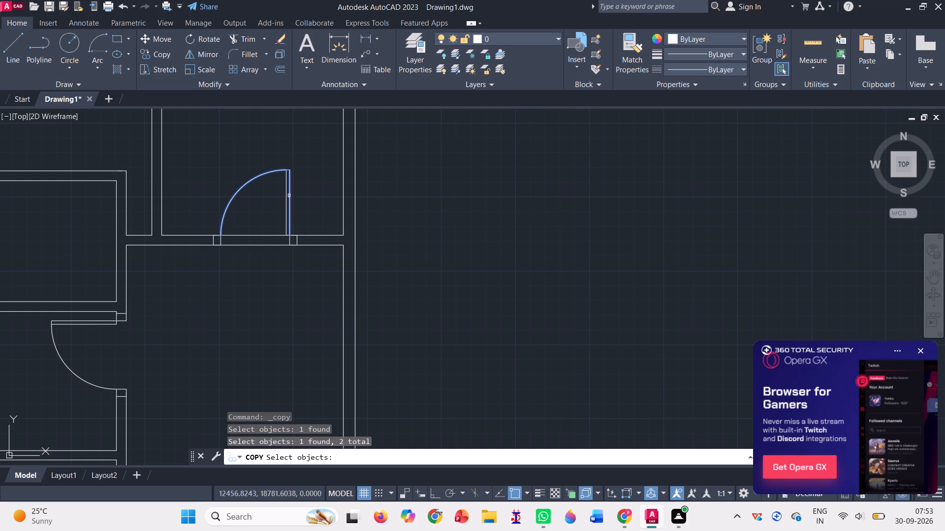
click(286, 197)
scroll(288, 177, up, 5)
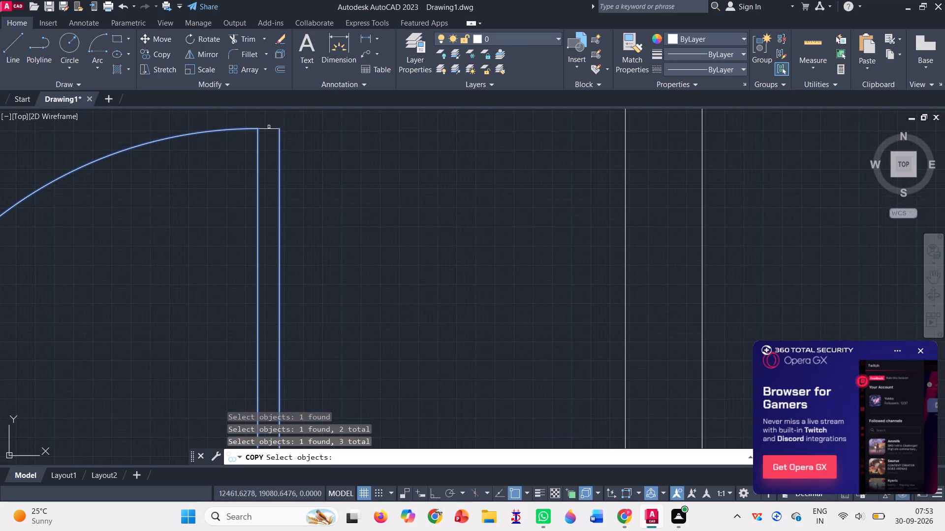
click(268, 129)
scroll(293, 169, down, 1)
scroll(300, 324, down, 1)
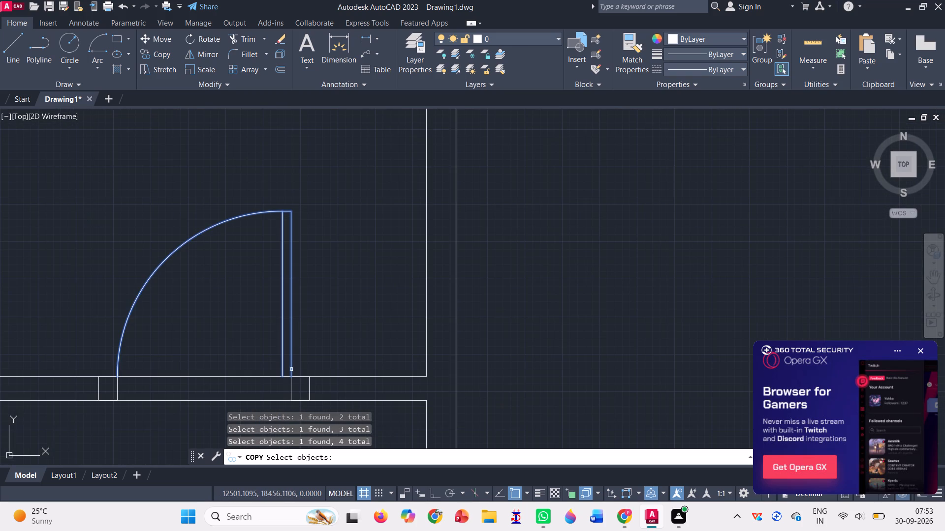
scroll(288, 374, up, 1)
click(283, 382)
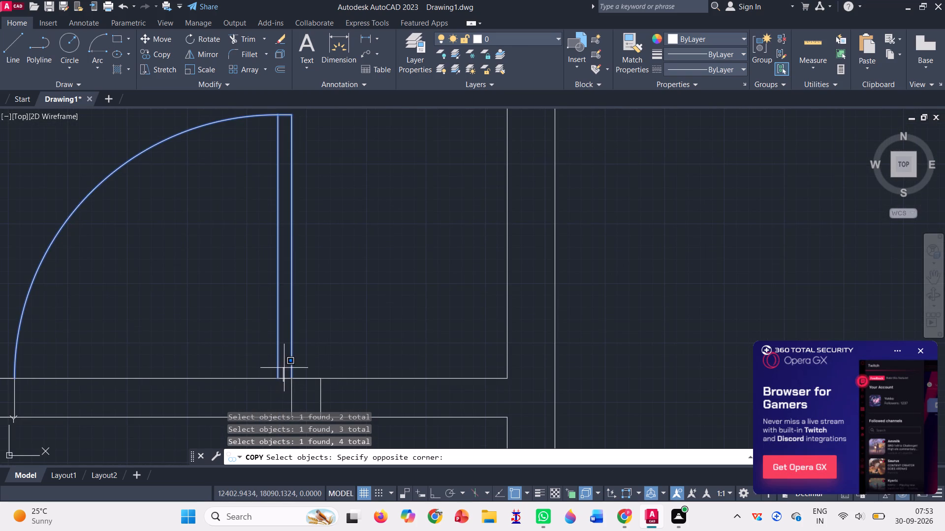
click(284, 368)
click(282, 379)
scroll(324, 302, down, 2)
scroll(311, 336, up, 3)
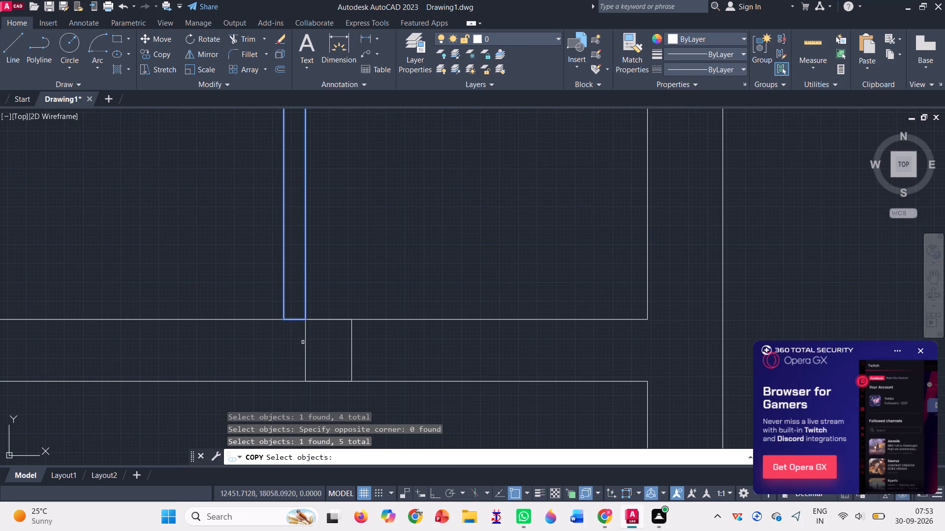
click(303, 342)
click(313, 340)
click(305, 344)
click(351, 338)
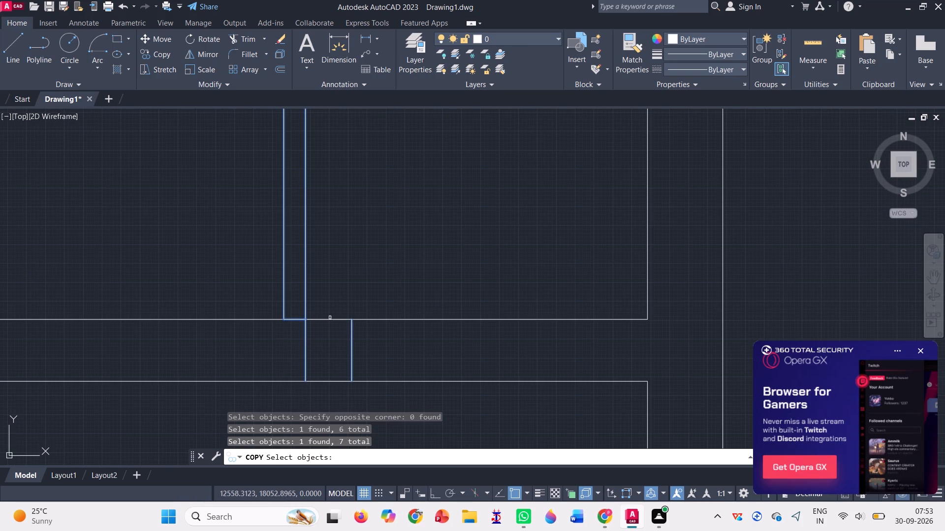
click(332, 320)
click(336, 381)
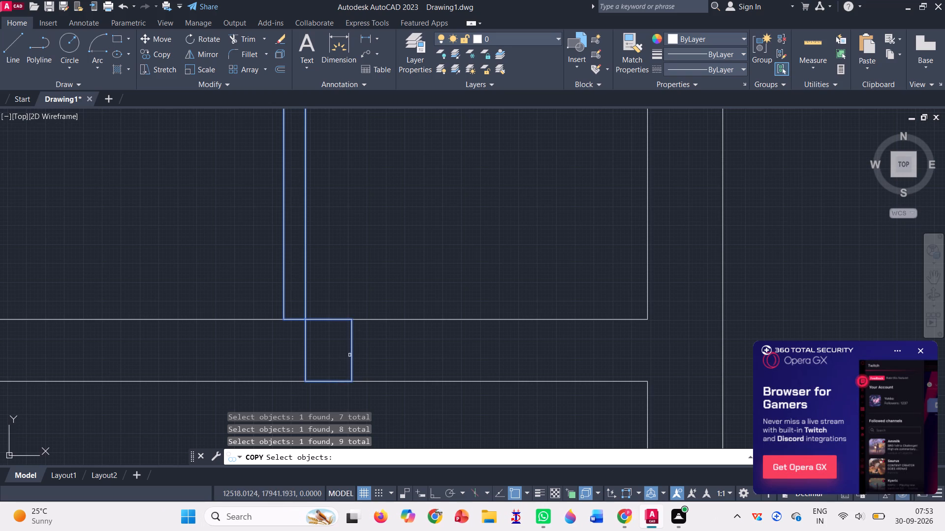
scroll(373, 300, down, 3)
scroll(241, 305, up, 2)
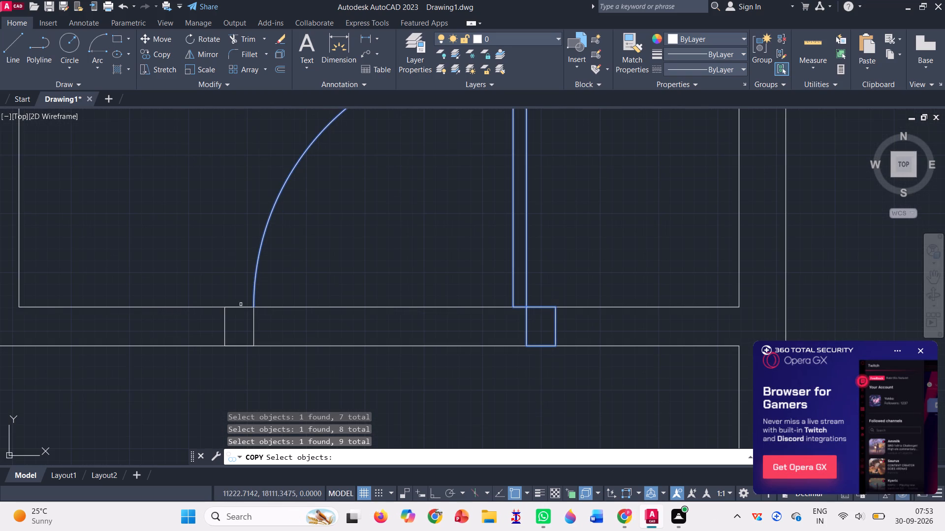
click(237, 307)
click(225, 324)
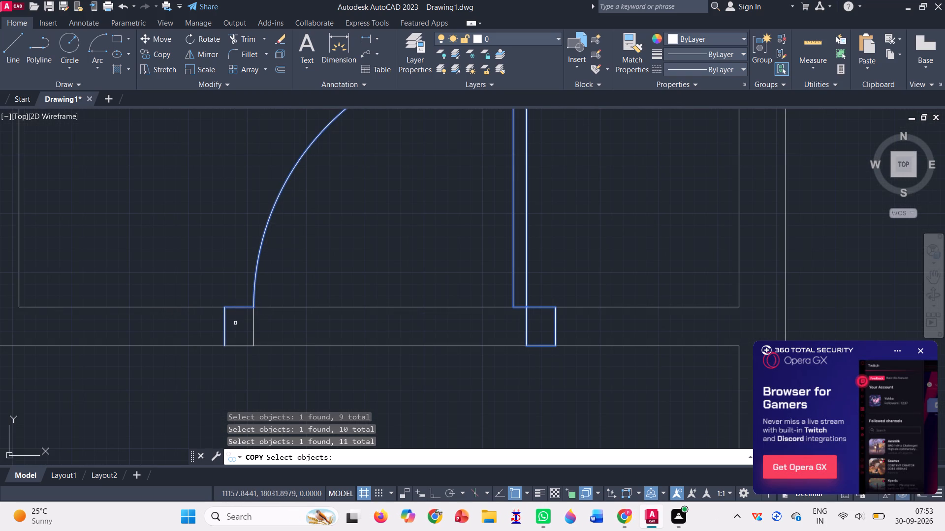
click(254, 324)
click(242, 345)
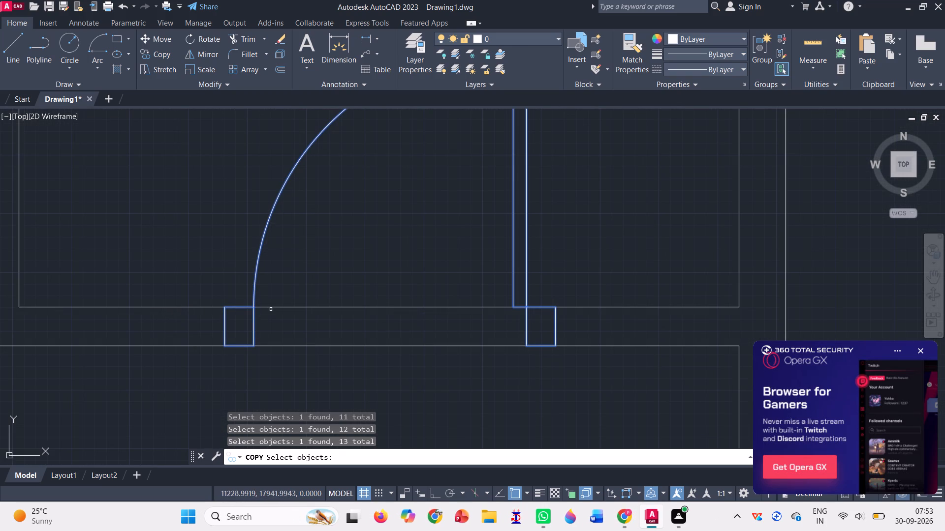
key(Return)
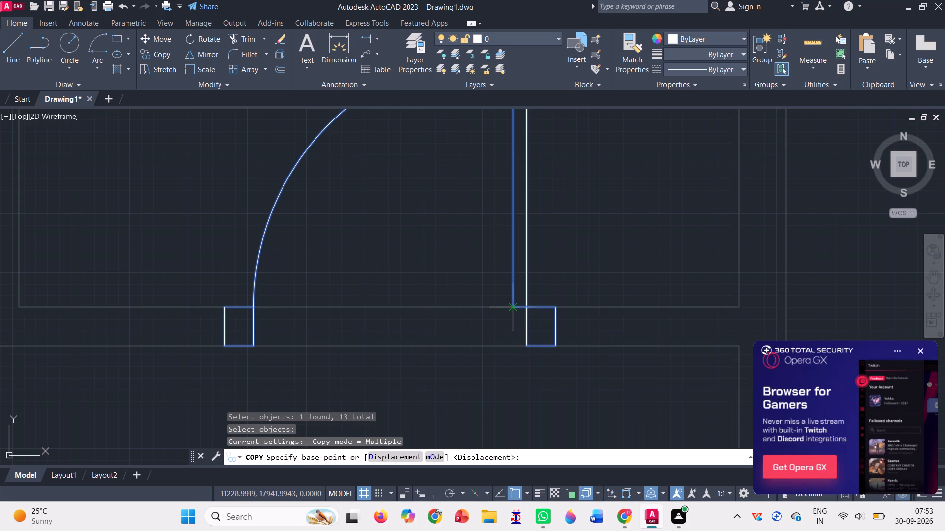
click(529, 306)
scroll(529, 306, down, 5)
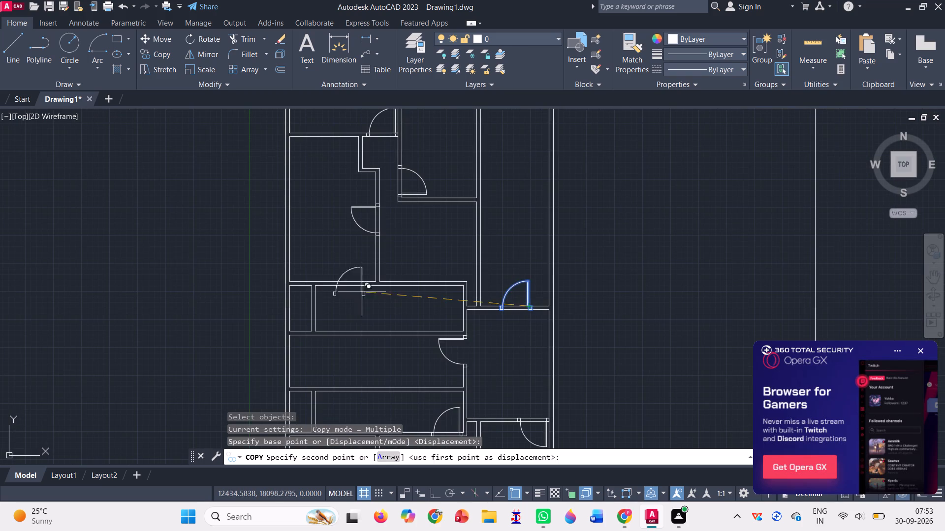
scroll(272, 302, down, 2)
scroll(289, 372, up, 1)
scroll(313, 275, down, 1)
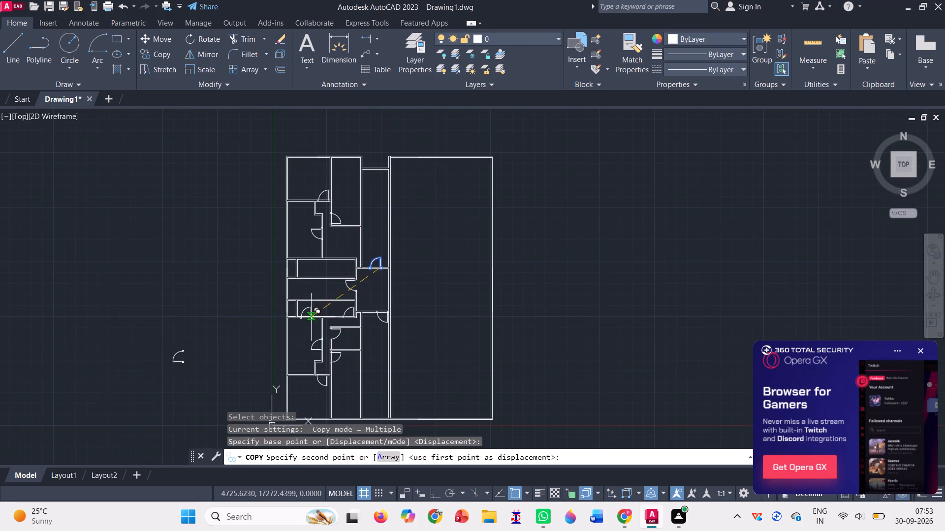
scroll(309, 381, up, 2)
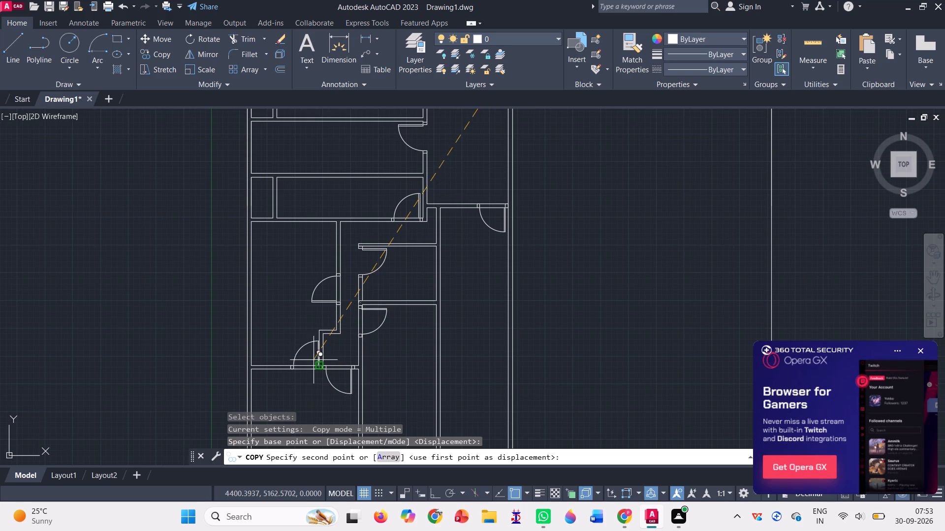
scroll(316, 361, up, 3)
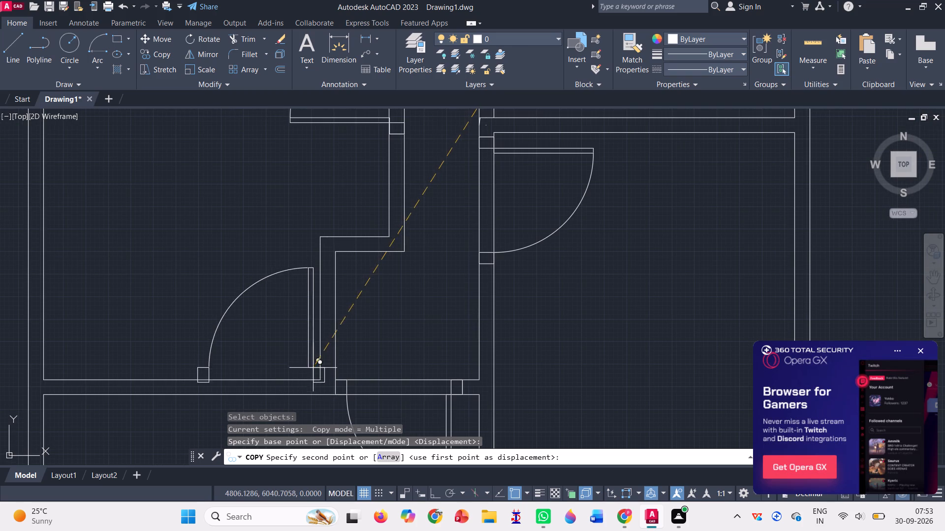
click(305, 379)
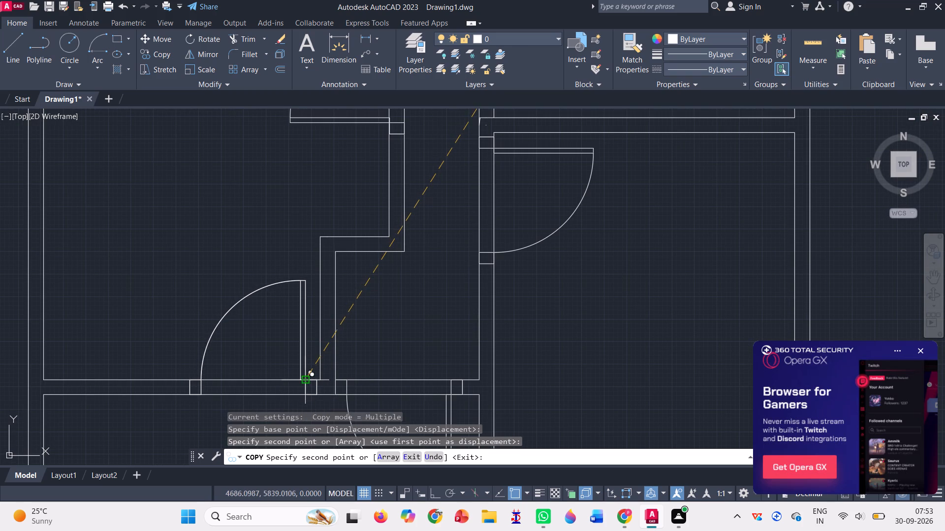
scroll(318, 339, down, 4)
key(Return)
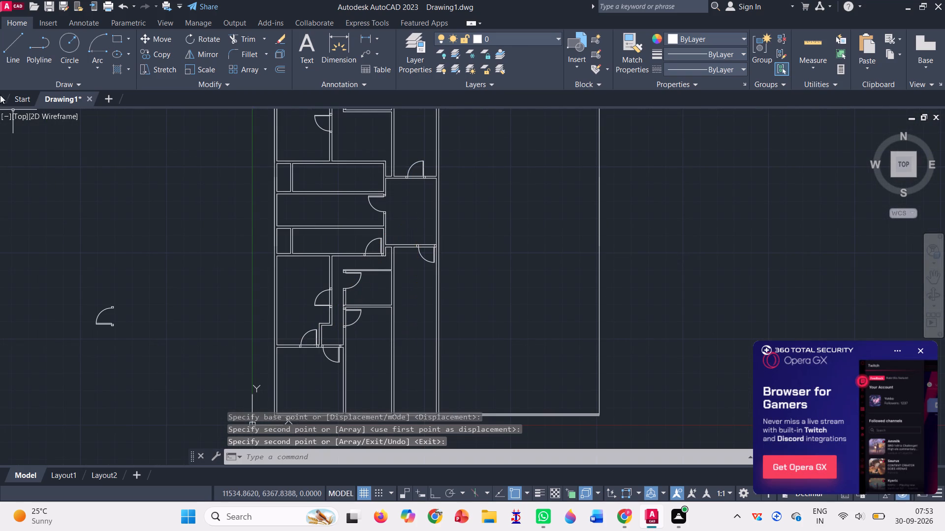
Draw two horizontal wall lines from the stepped wall's inner and outer corners to the left exterior wall's inner face, above the new door.
click(13, 56)
scroll(237, 330, up, 2)
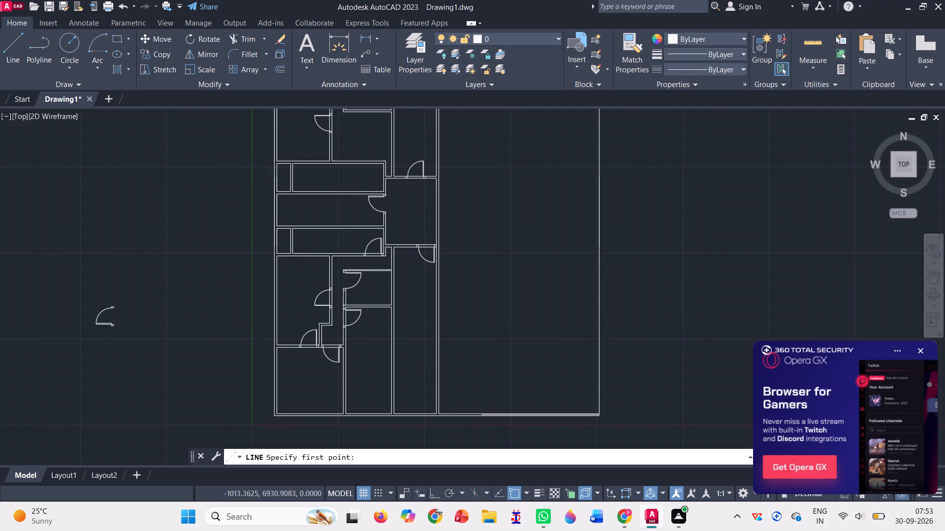
scroll(237, 330, up, 1)
click(560, 305)
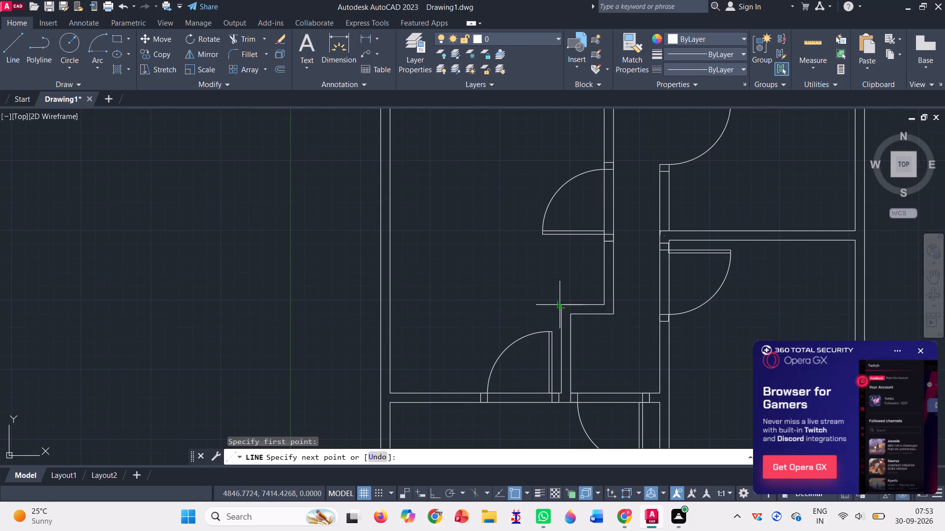
click(387, 303)
click(567, 317)
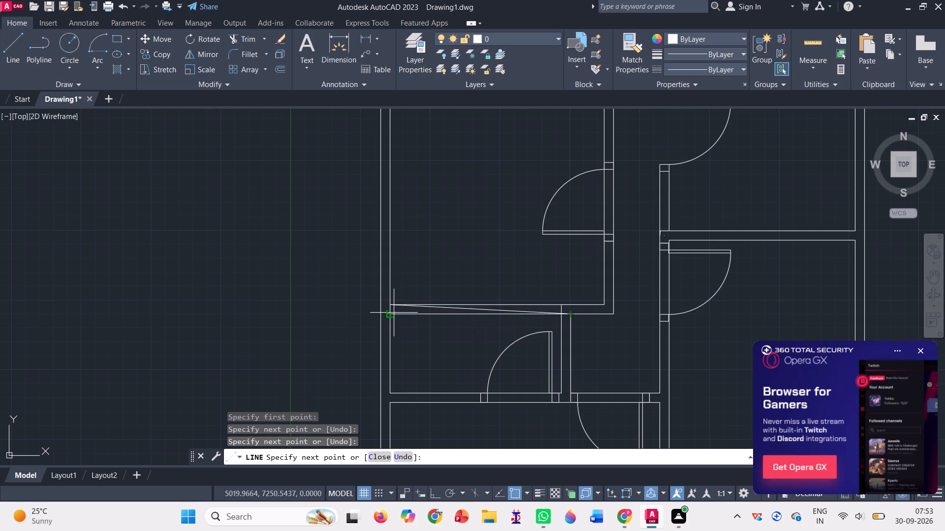
click(391, 317)
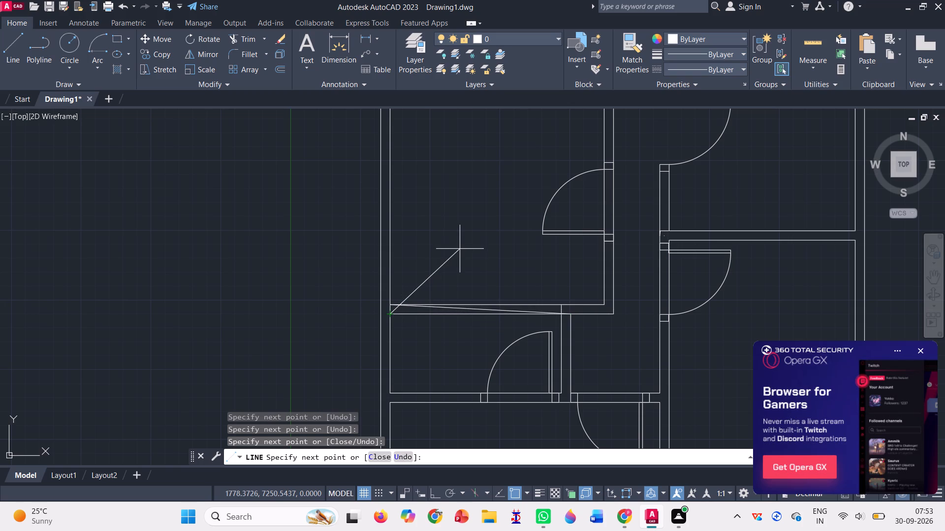
key(Return)
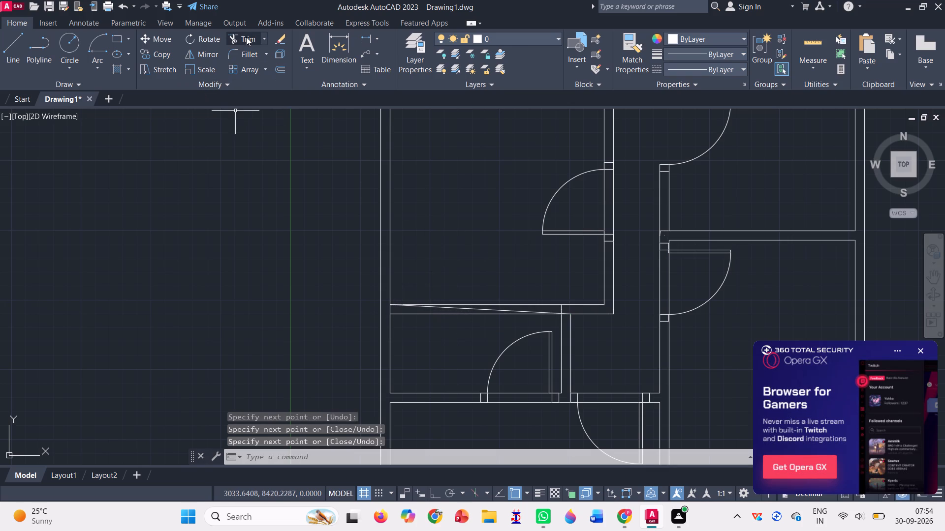
Trim the diagonal connecting line and the leftover segments where the new horizontal wall meets the vertical wall beside the door.
click(246, 37)
click(511, 312)
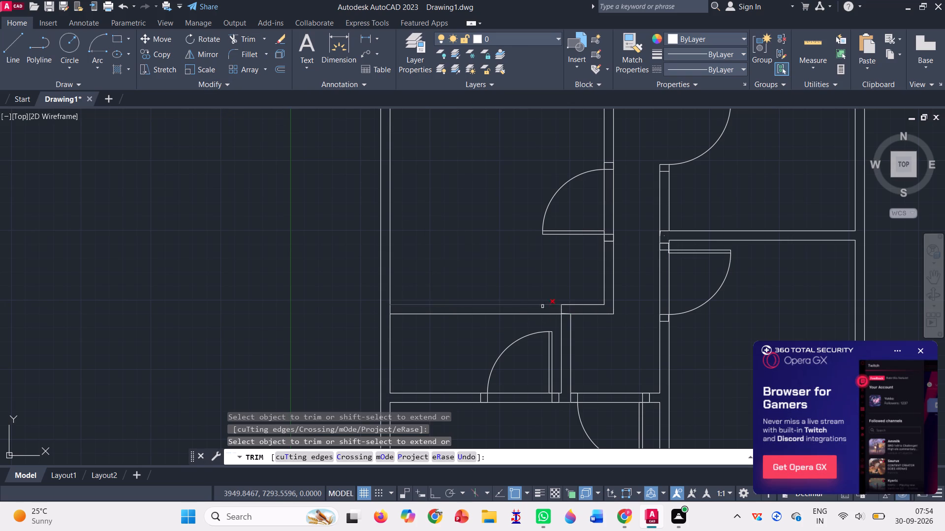
click(561, 311)
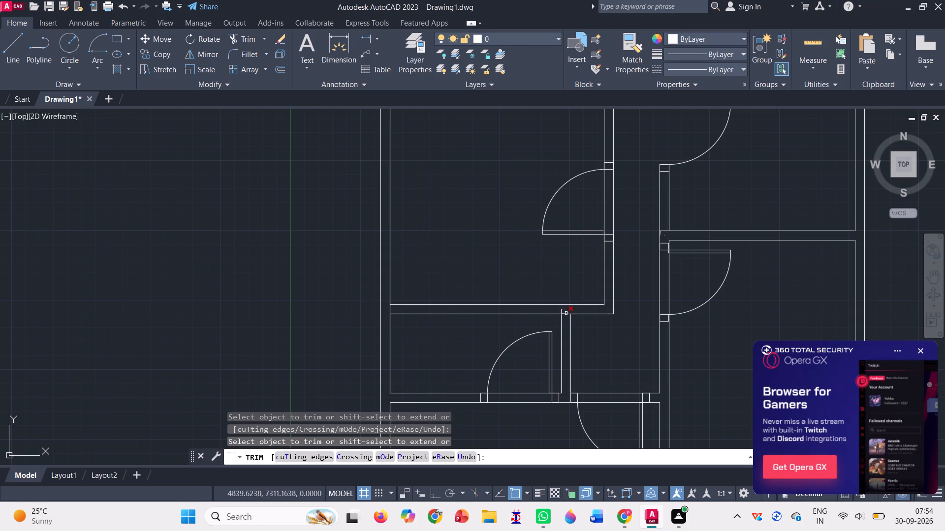
click(566, 313)
click(564, 312)
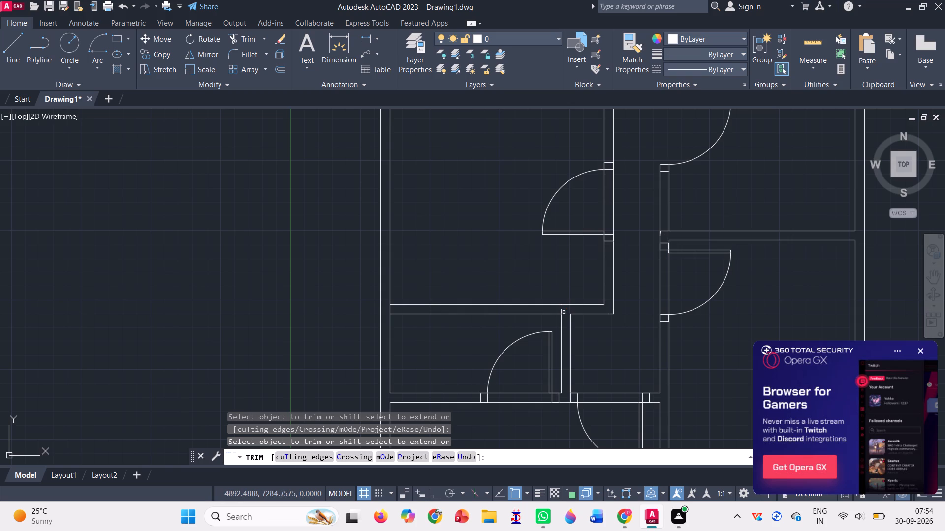
click(560, 311)
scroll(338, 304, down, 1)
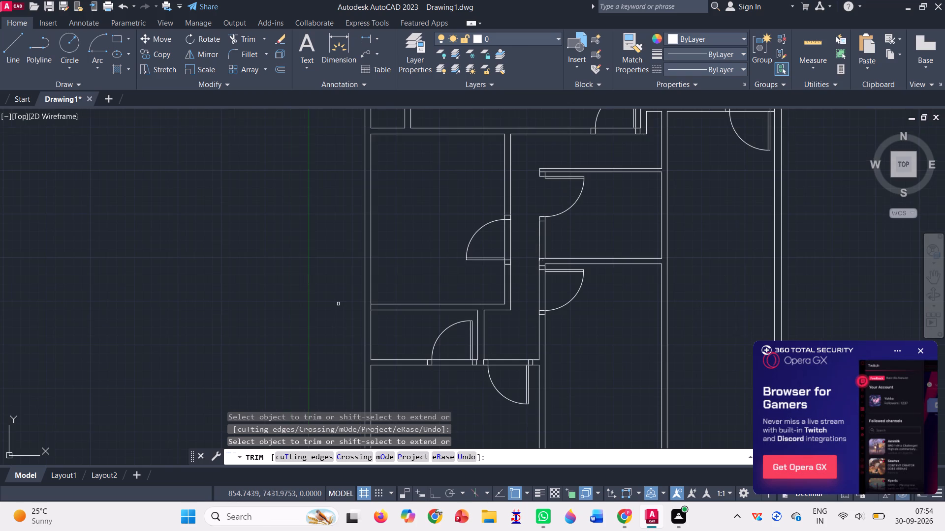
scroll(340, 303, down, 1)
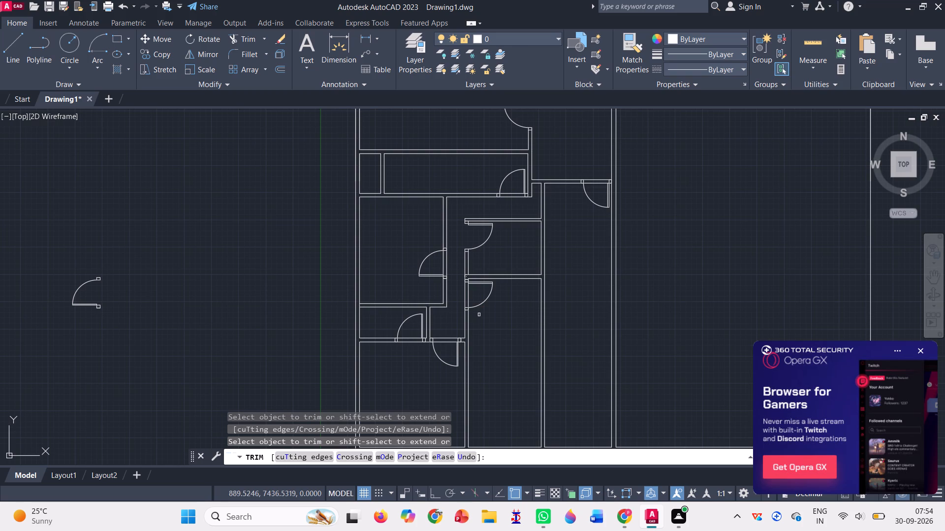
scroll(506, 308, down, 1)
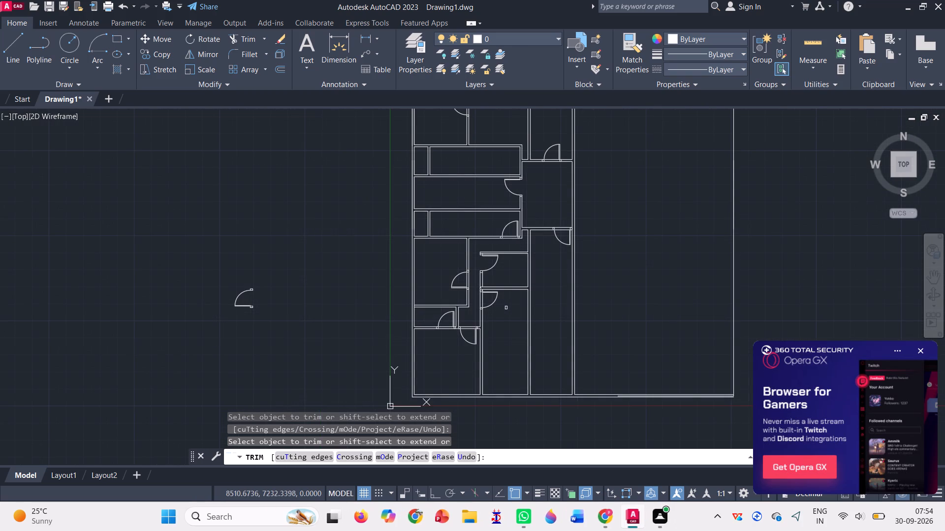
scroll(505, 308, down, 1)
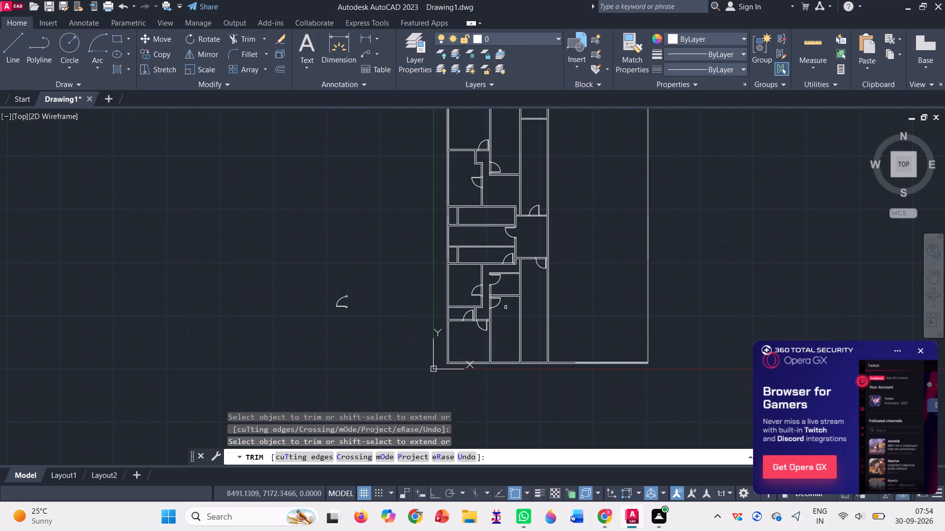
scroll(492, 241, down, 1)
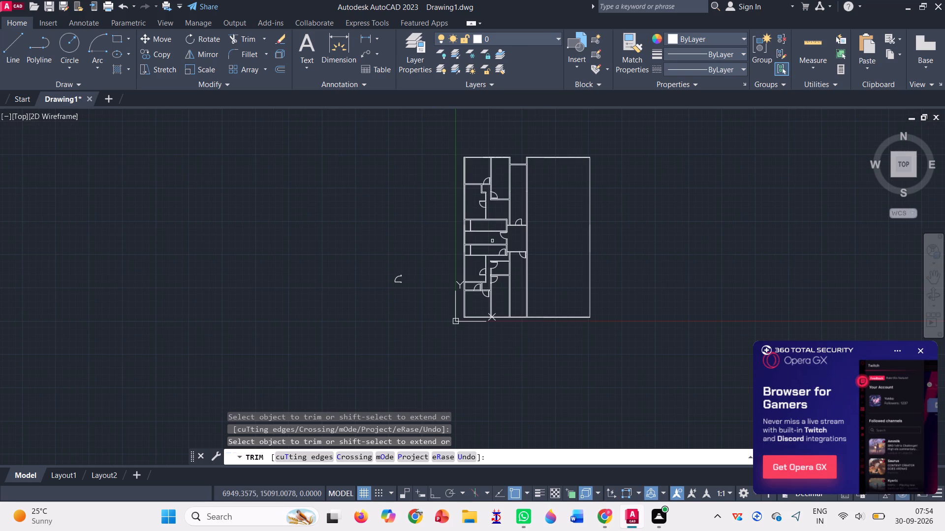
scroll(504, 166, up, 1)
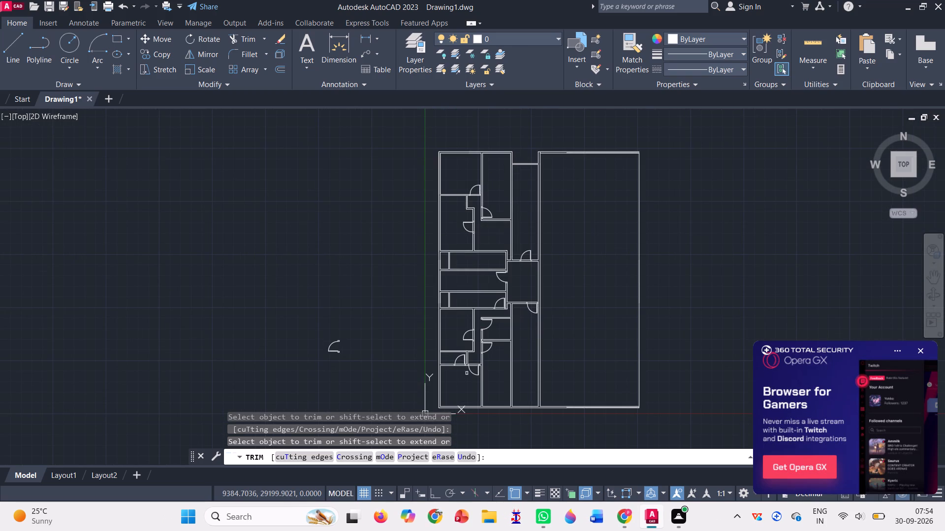
Copy the bottom-left room's downward-opening door and both jambs by the right jamb's upper-left corner onto the top-left room's bottom wall, beside the stepped wall.
click(154, 51)
scroll(466, 384, up, 2)
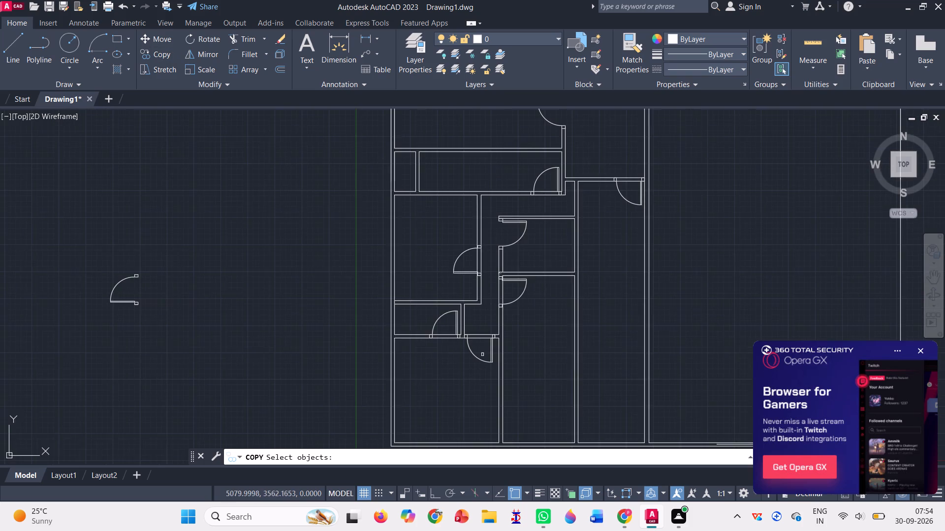
scroll(496, 337, up, 3)
click(483, 334)
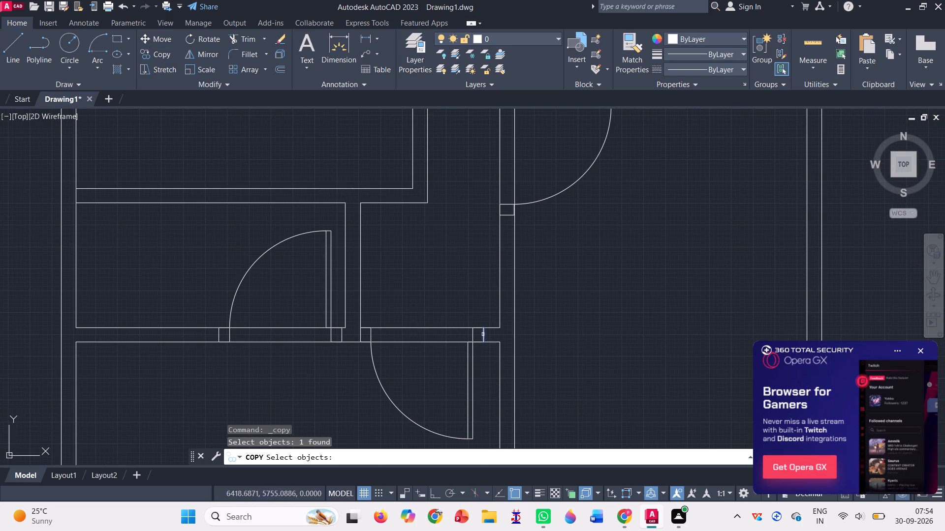
click(471, 337)
click(481, 326)
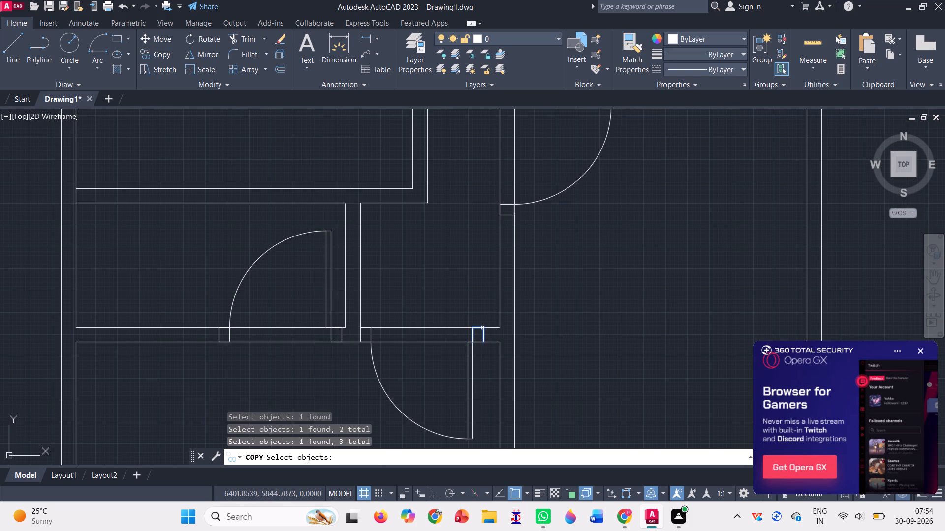
click(482, 340)
click(480, 341)
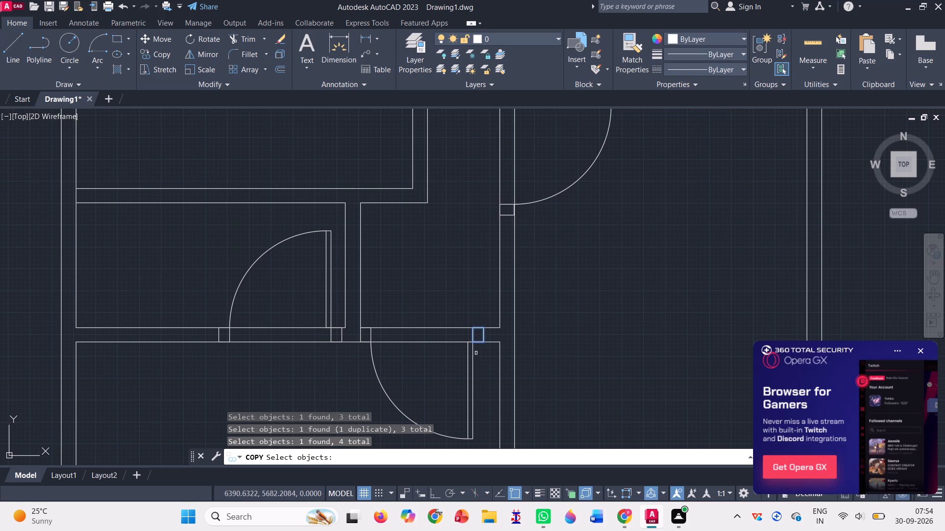
click(469, 356)
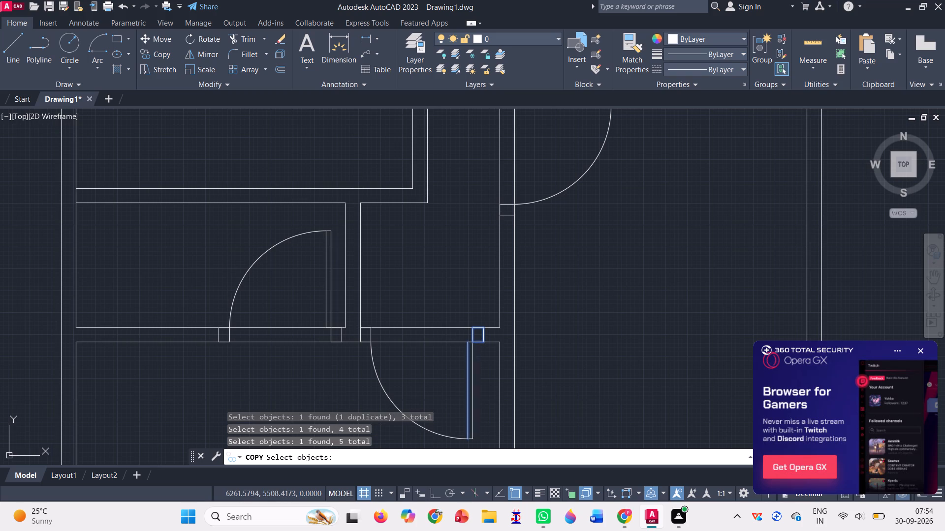
click(472, 357)
scroll(468, 341, up, 4)
click(463, 355)
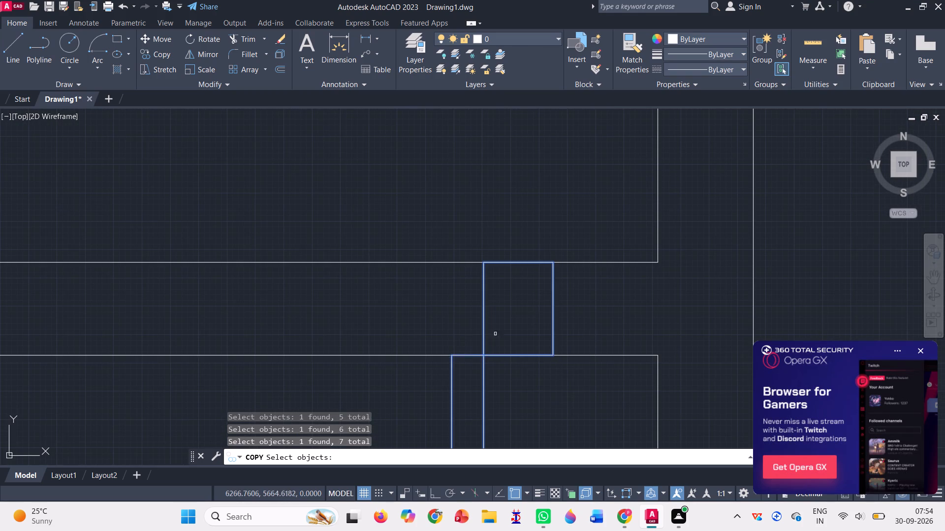
scroll(504, 323, down, 4)
scroll(397, 322, up, 4)
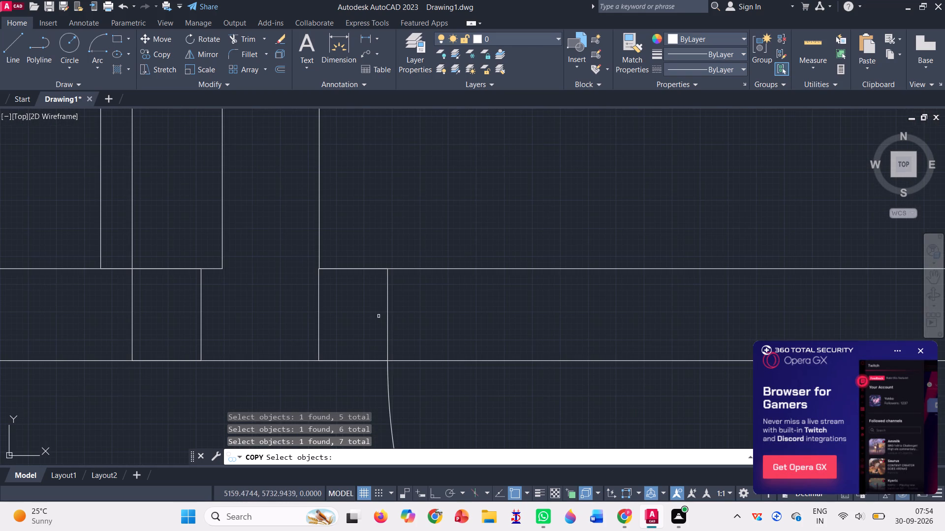
click(387, 310)
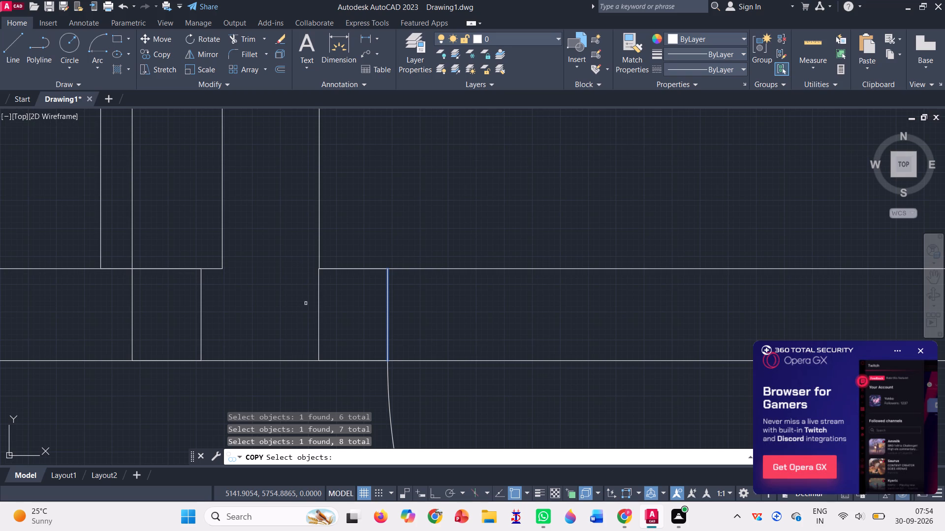
click(318, 302)
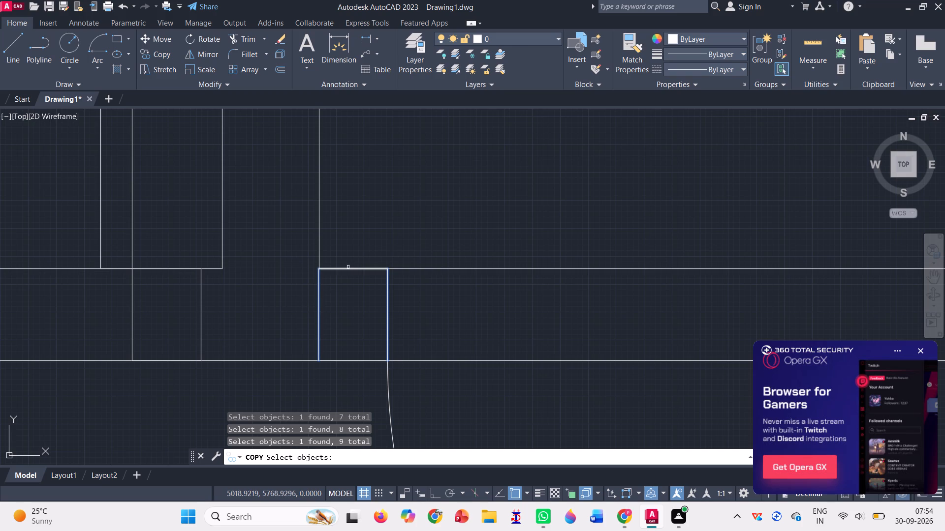
click(348, 266)
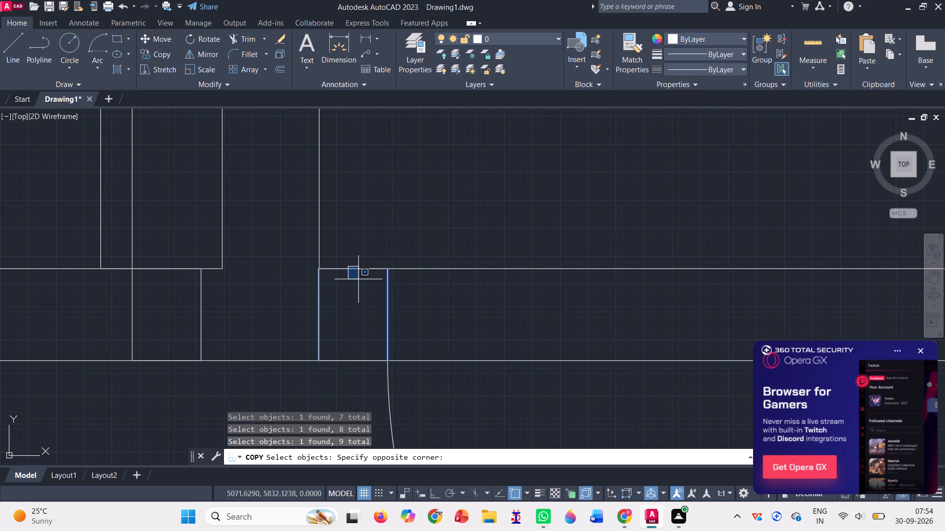
click(357, 241)
click(354, 268)
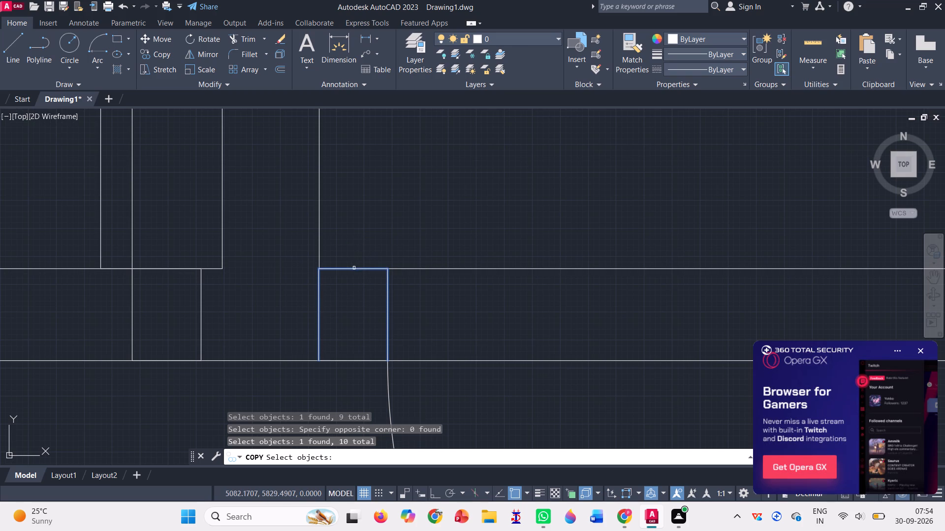
click(343, 359)
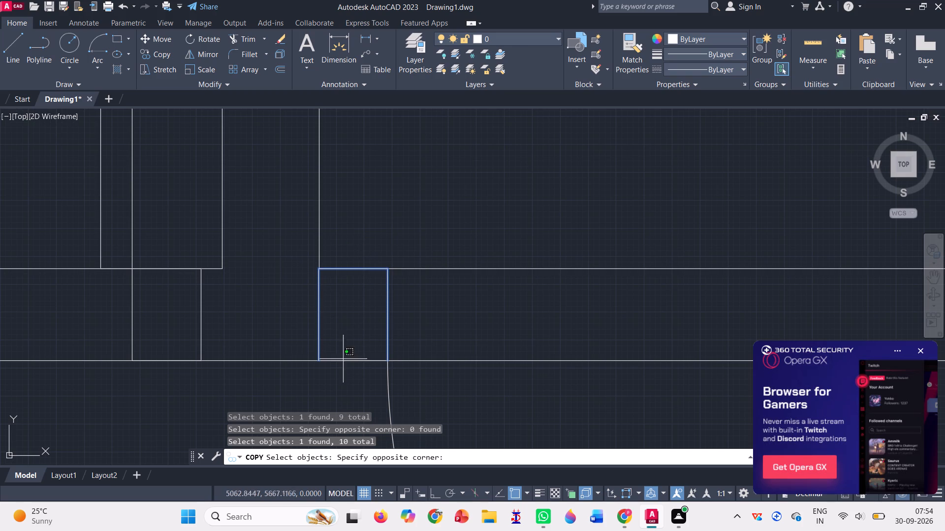
click(376, 324)
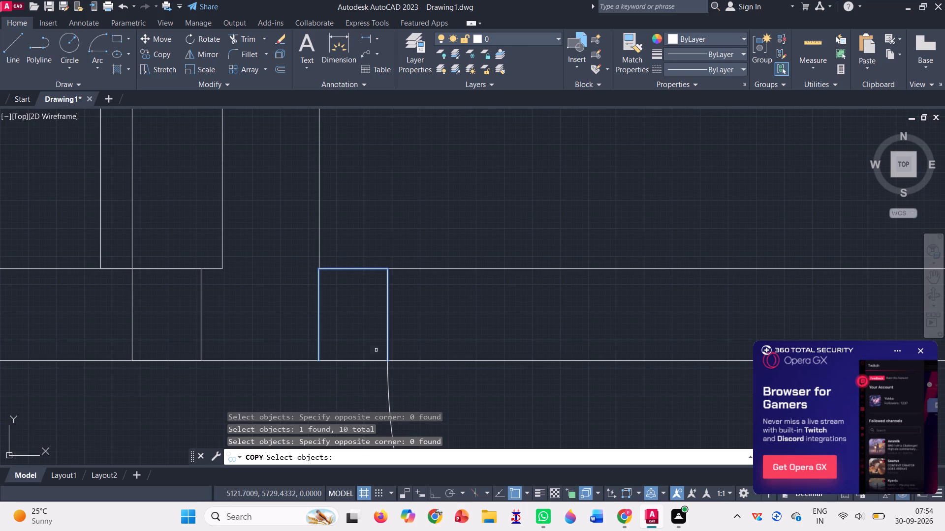
click(363, 363)
click(358, 373)
click(361, 361)
scroll(345, 302, down, 3)
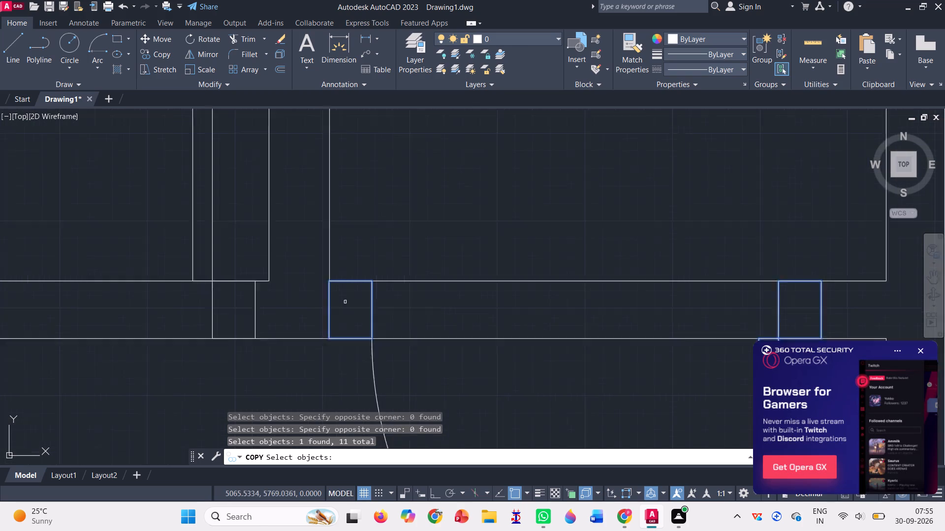
click(365, 364)
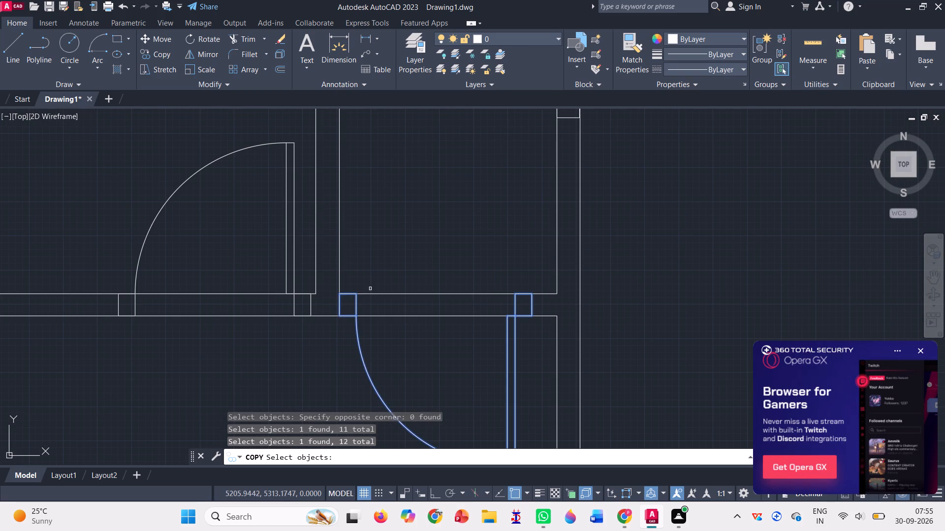
scroll(369, 287, down, 1)
scroll(447, 406, up, 4)
scroll(508, 367, up, 2)
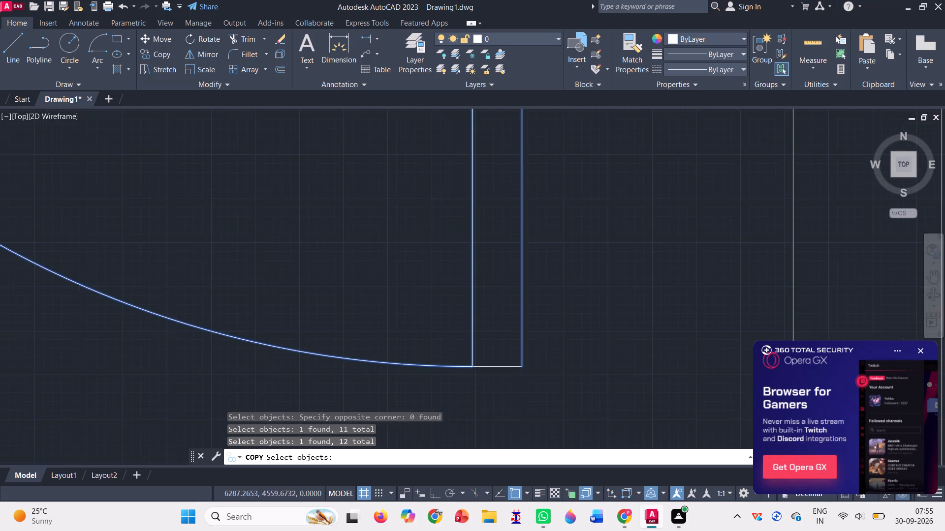
click(507, 368)
scroll(437, 412, down, 4)
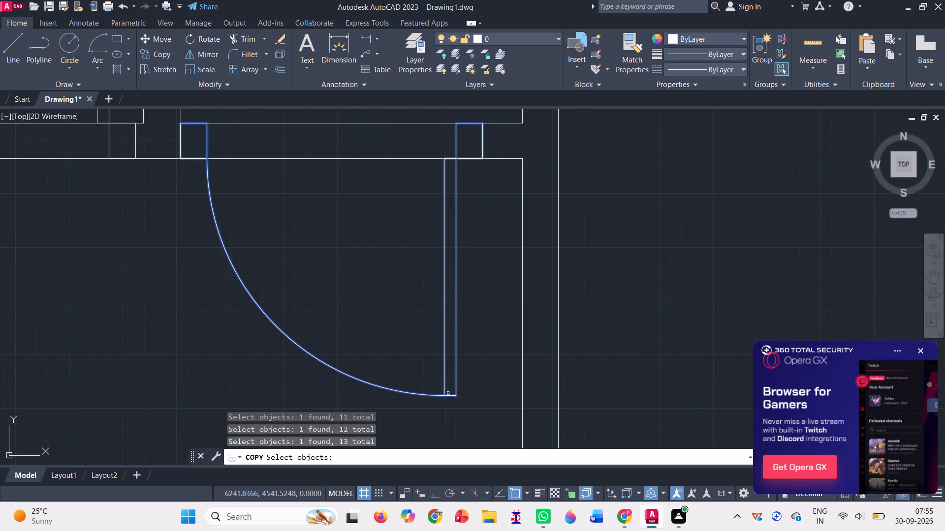
scroll(448, 393, down, 1)
key(Return)
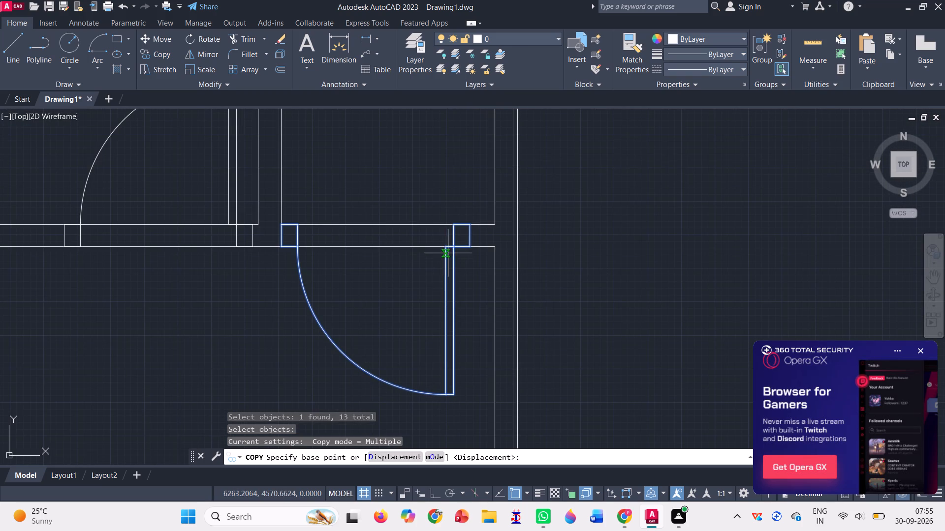
click(451, 226)
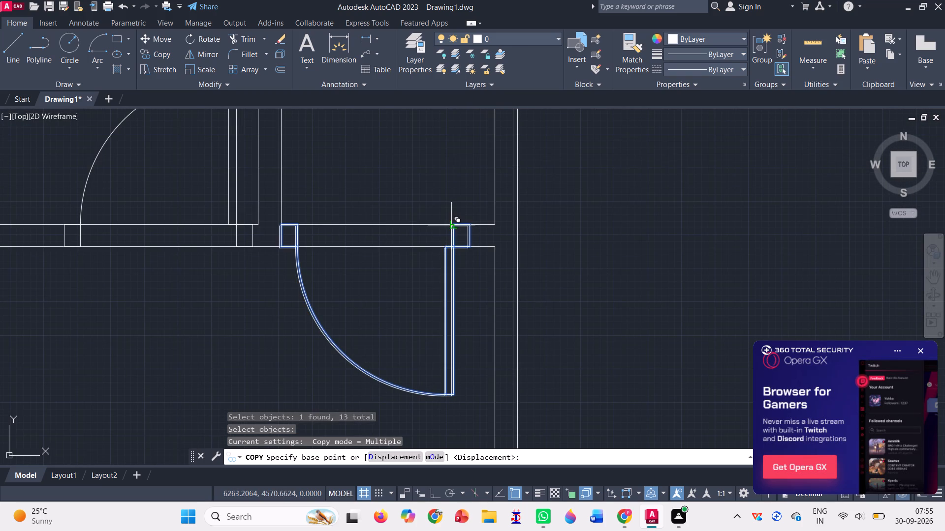
scroll(452, 230, down, 8)
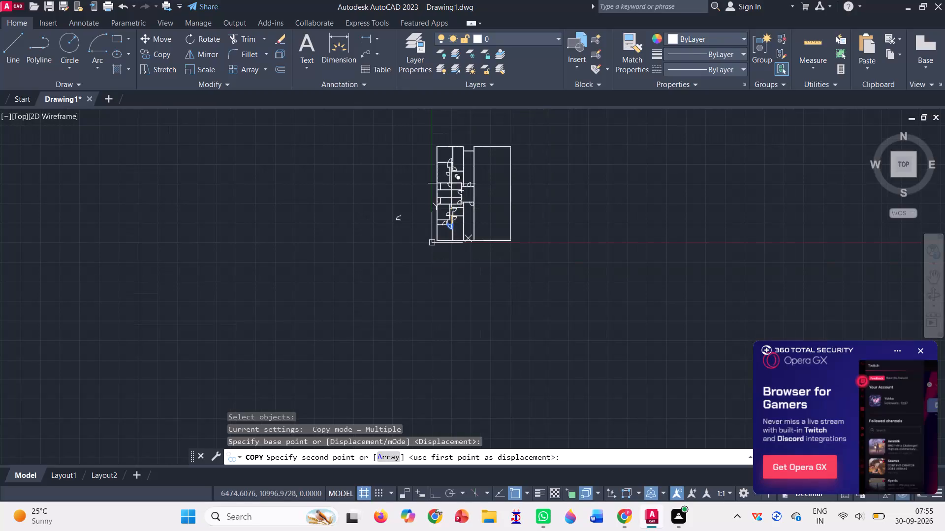
scroll(443, 160, up, 4)
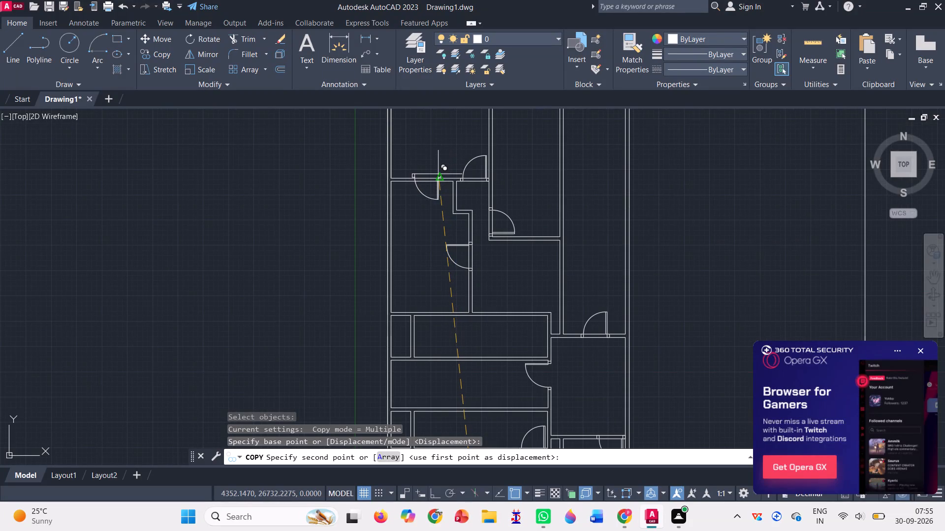
scroll(438, 174, up, 2)
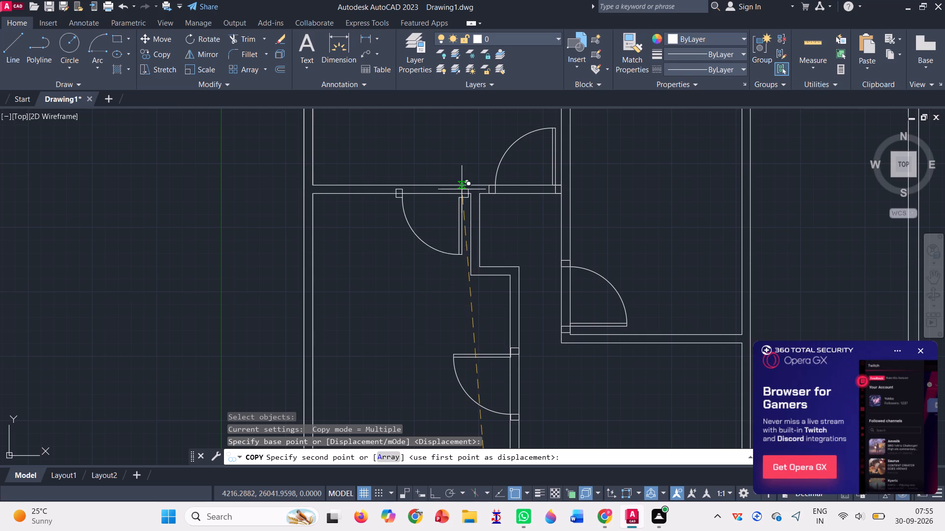
scroll(460, 178, up, 6)
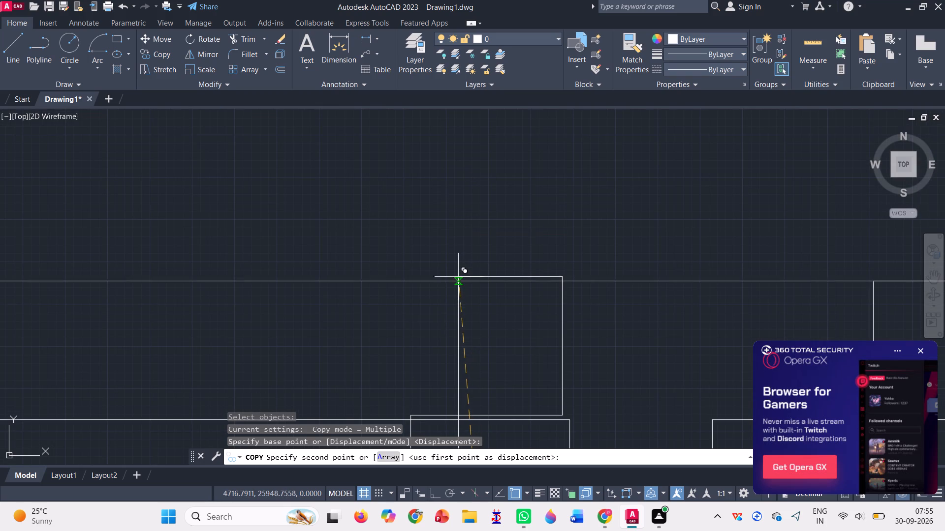
click(460, 281)
scroll(461, 240, down, 2)
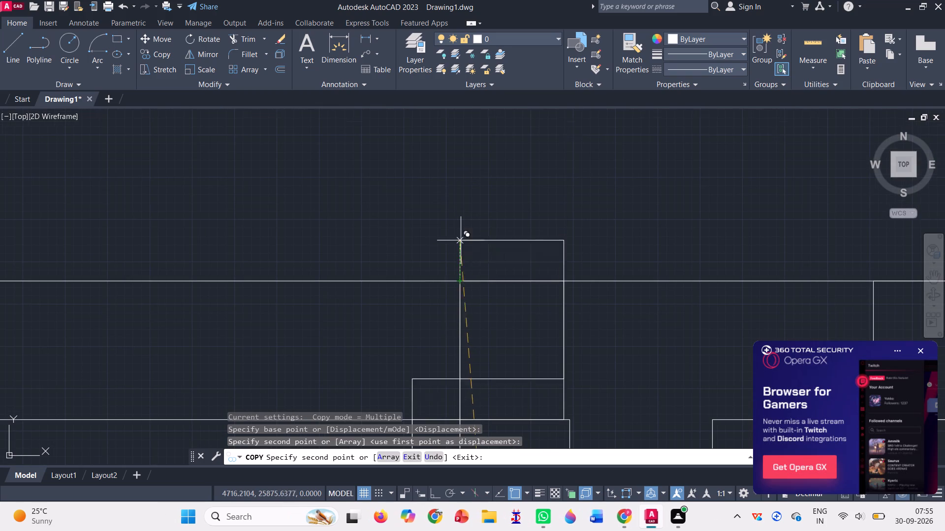
scroll(461, 240, down, 2)
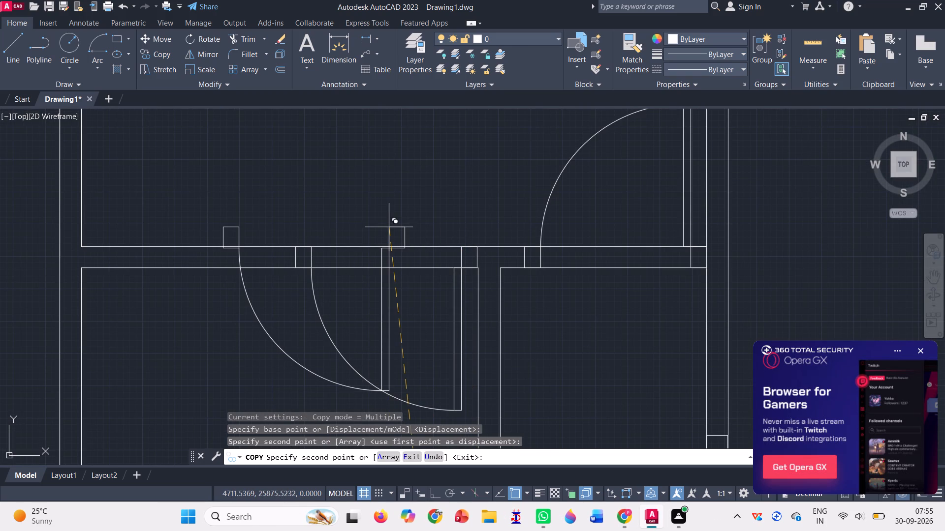
key(Escape)
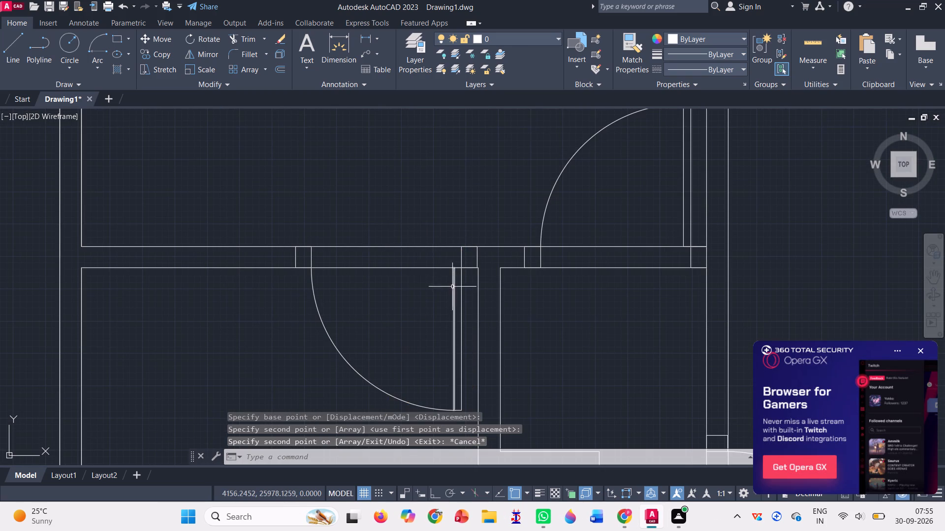
Draw two horizontal wall lines from the upper stepped wall's corners to the left exterior wall's inner face, below the new door.
scroll(382, 261, down, 2)
click(7, 59)
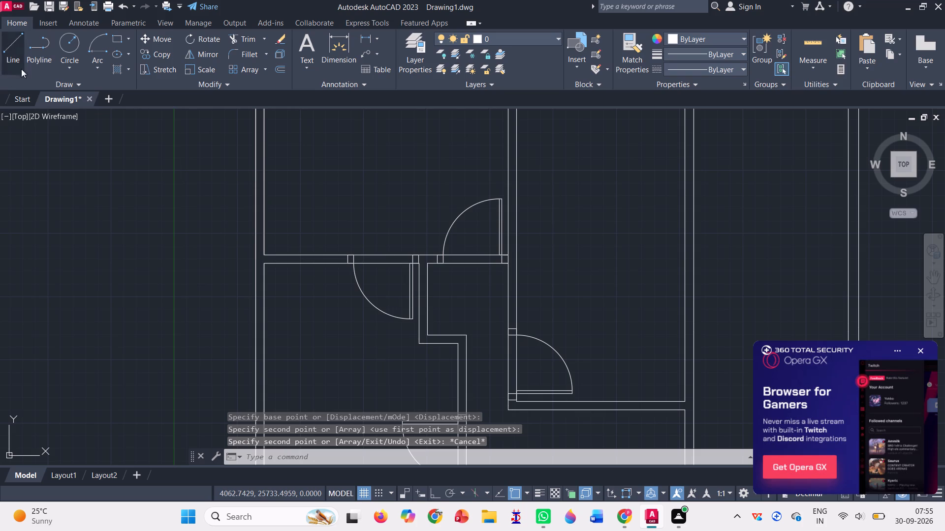
click(418, 344)
click(262, 342)
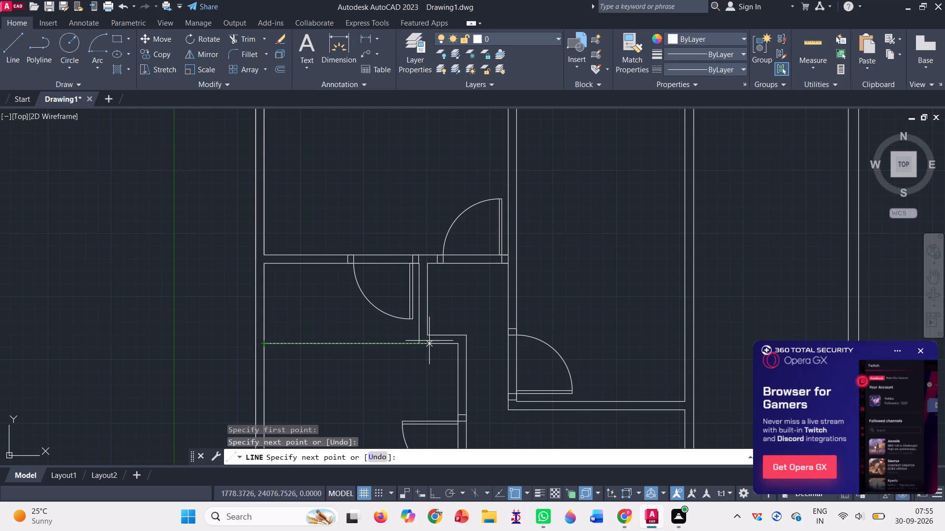
click(428, 335)
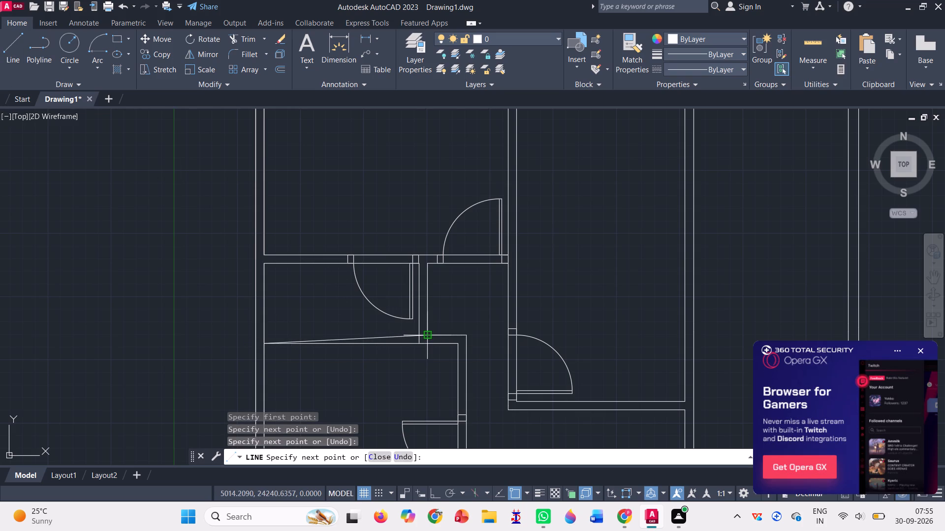
click(266, 335)
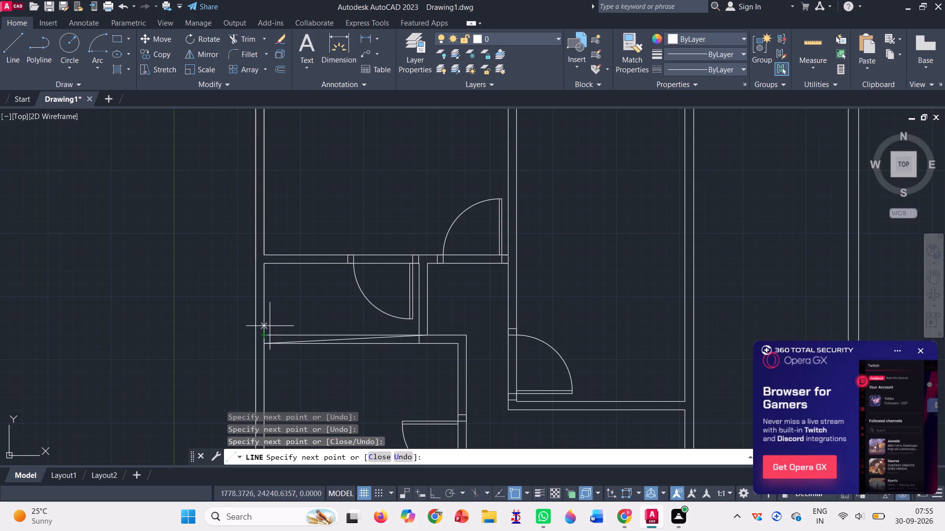
key(Return)
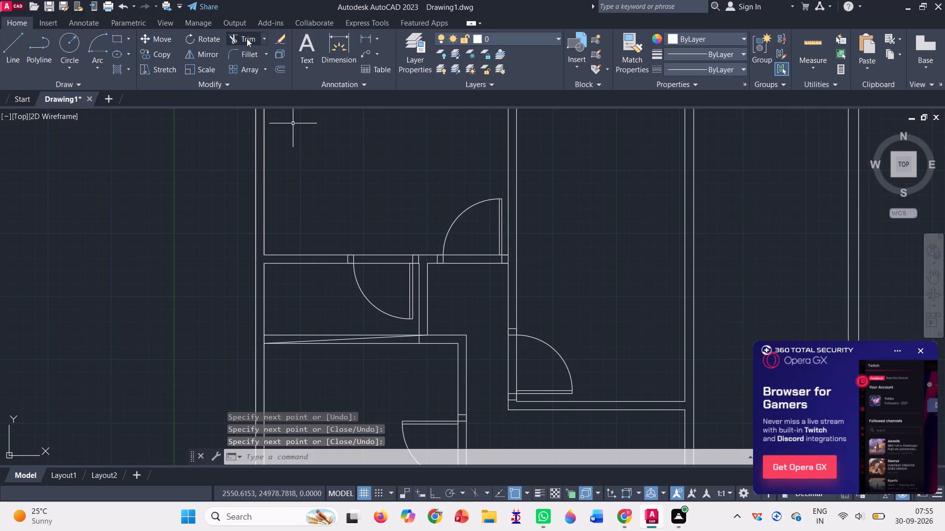
Trim the diagonal connecting line and the leftover segments where the lower horizontal wall meets the vertical wall beside the downward-opening door.
click(247, 38)
scroll(419, 348, up, 3)
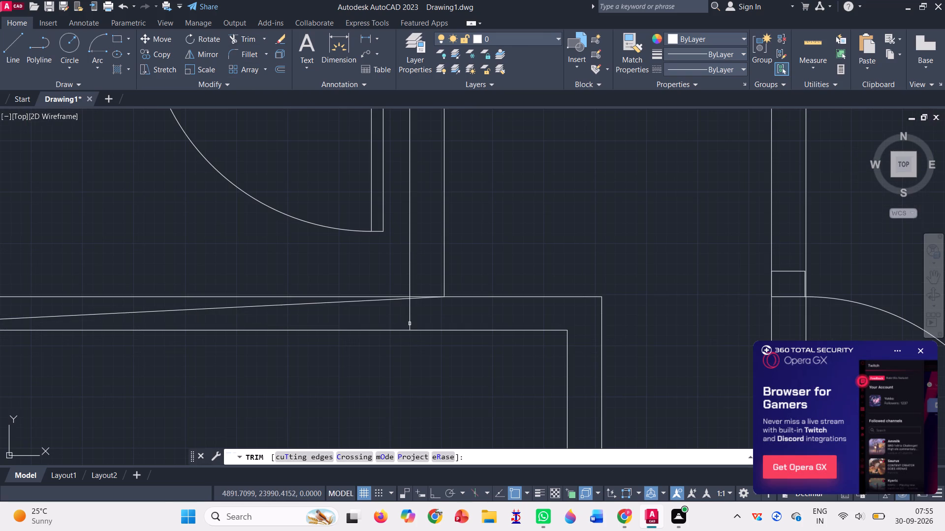
drag(421, 292, 383, 306)
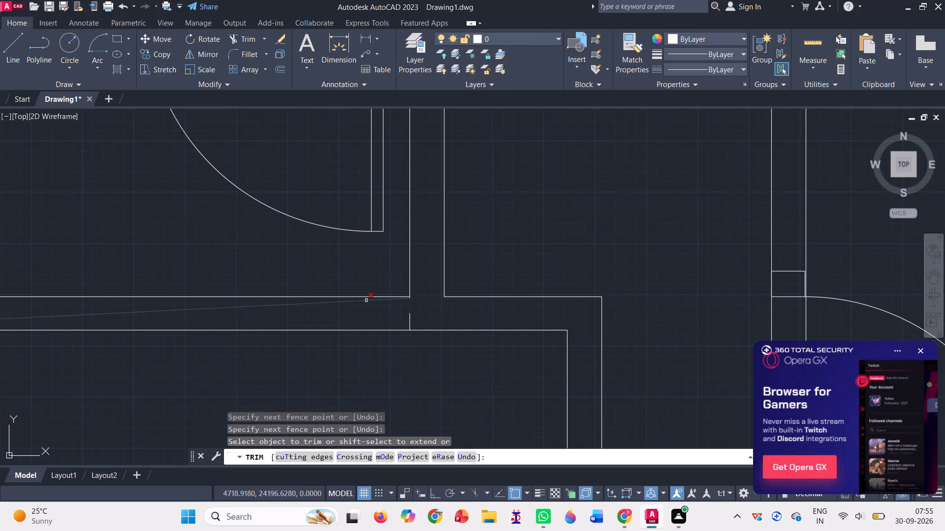
click(366, 300)
click(410, 316)
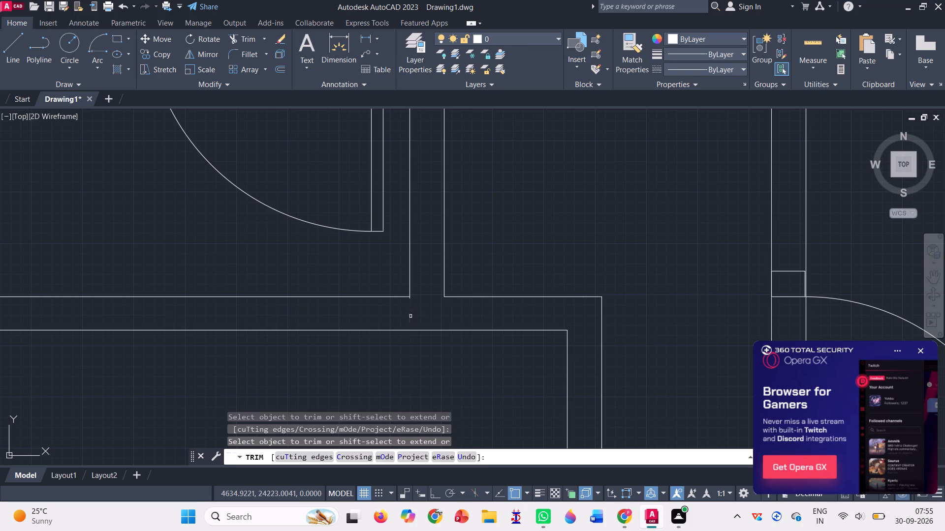
scroll(407, 297, up, 3)
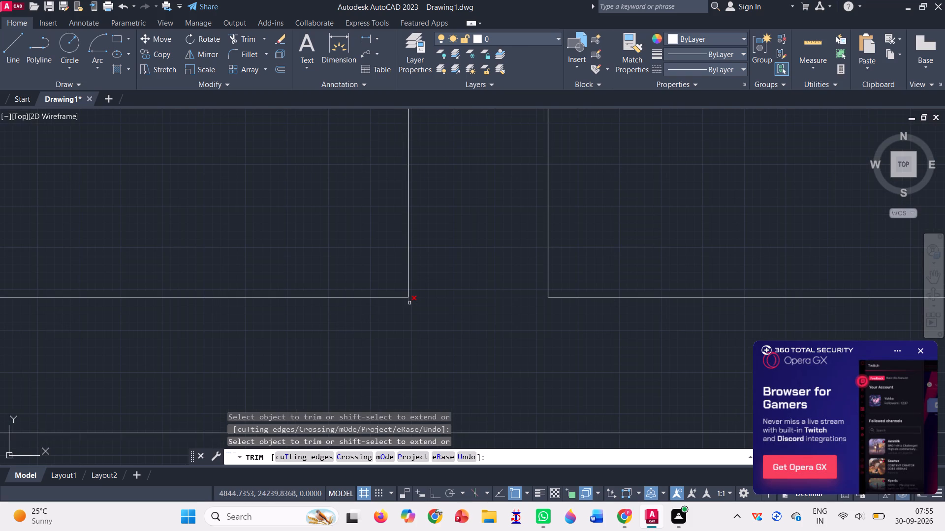
click(407, 303)
scroll(448, 282, down, 5)
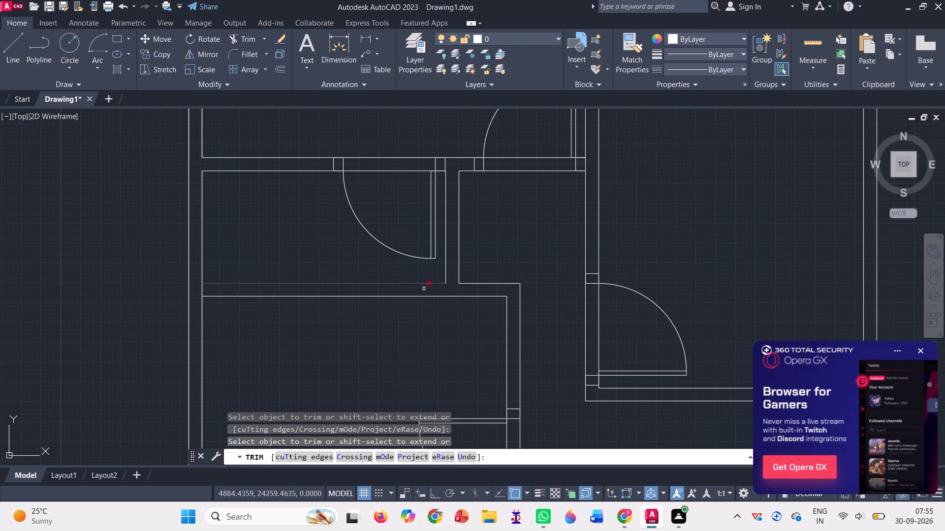
scroll(325, 332, down, 1)
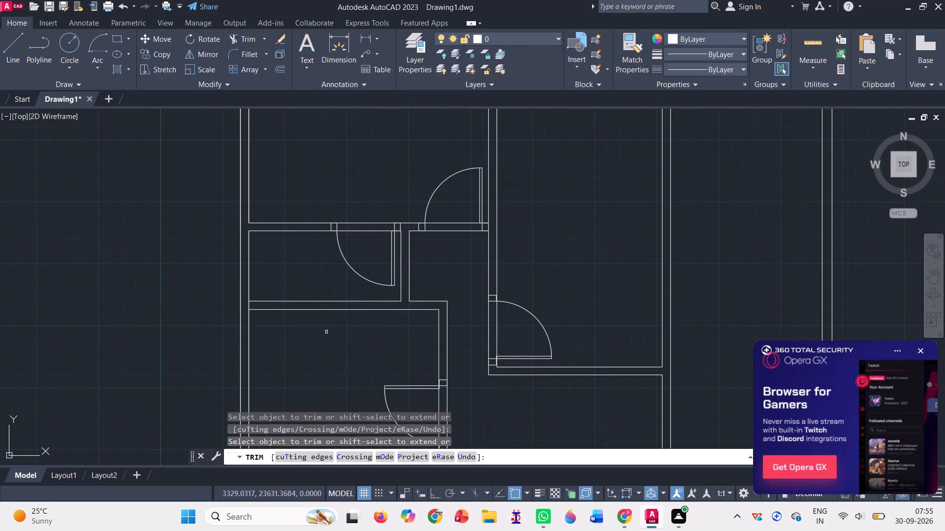
Trim the left exterior wall's inner face between the two new horizontal wall lines below the downward-opening door.
scroll(251, 302, up, 5)
drag(199, 329, 217, 336)
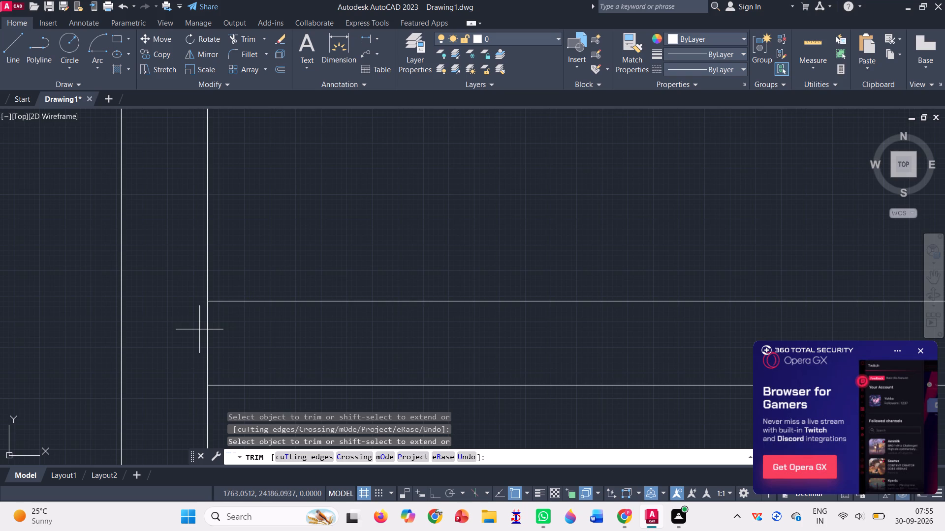
drag(217, 336, 259, 339)
scroll(272, 342, down, 3)
scroll(338, 281, down, 4)
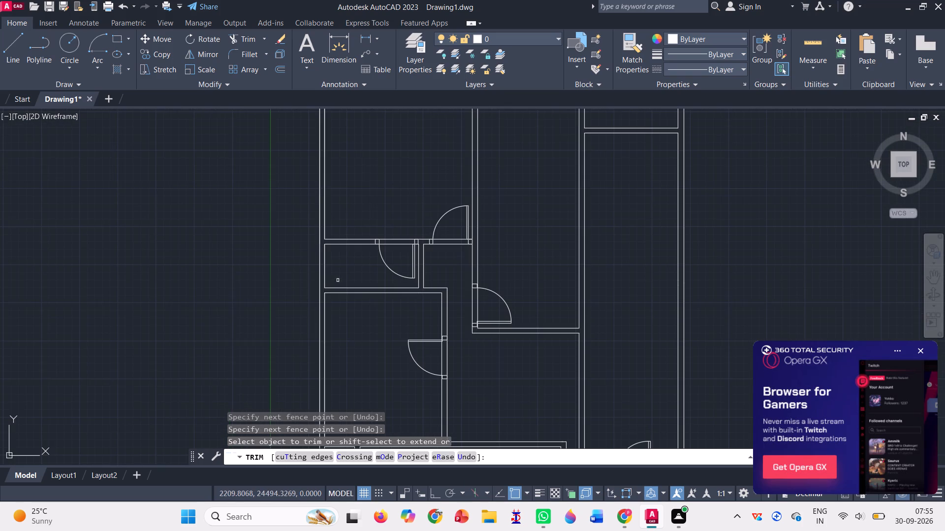
scroll(329, 215, down, 2)
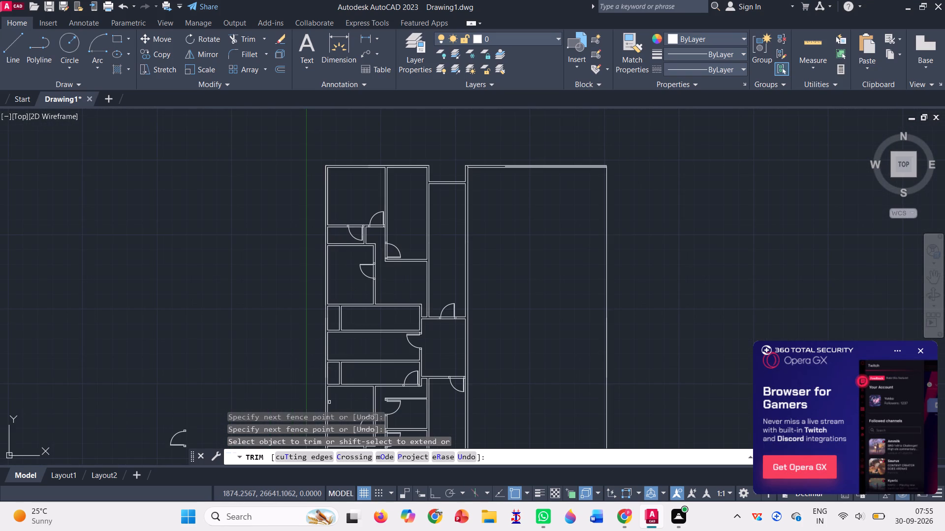
scroll(347, 360, down, 2)
scroll(334, 410, up, 3)
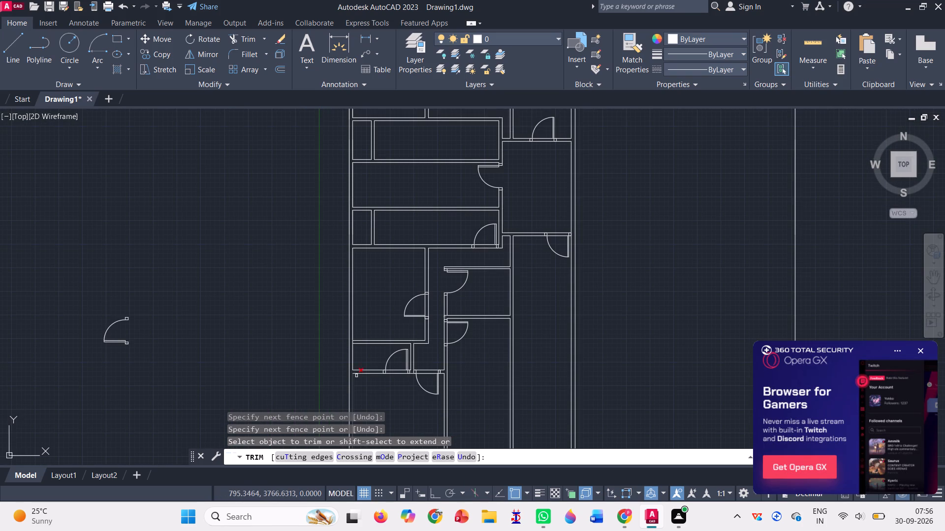
key(Escape)
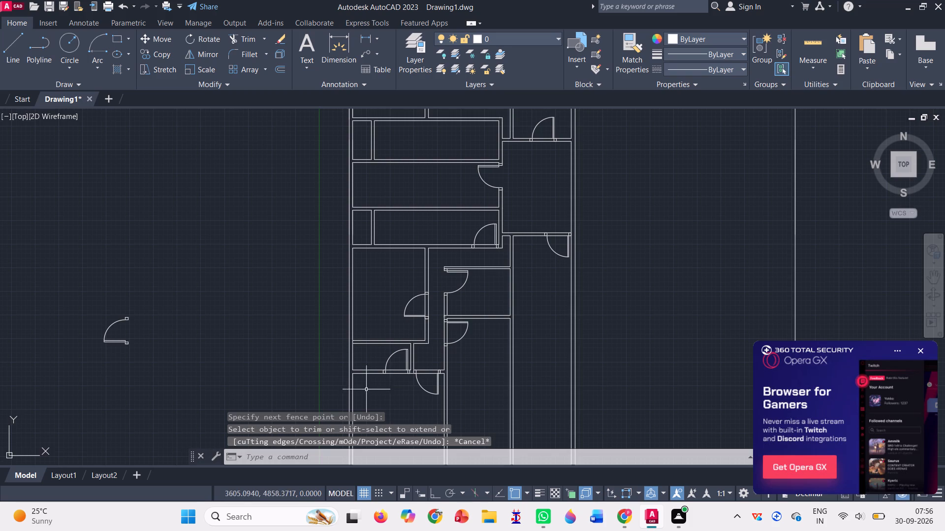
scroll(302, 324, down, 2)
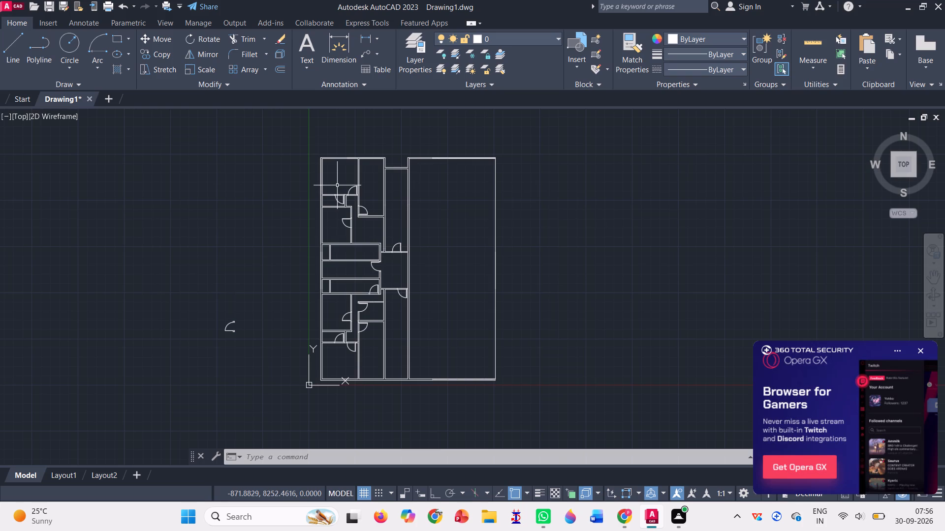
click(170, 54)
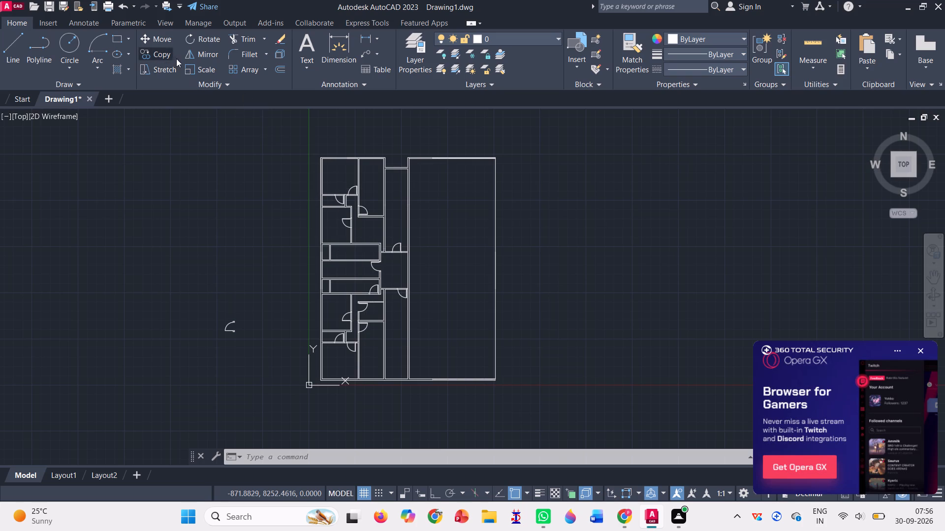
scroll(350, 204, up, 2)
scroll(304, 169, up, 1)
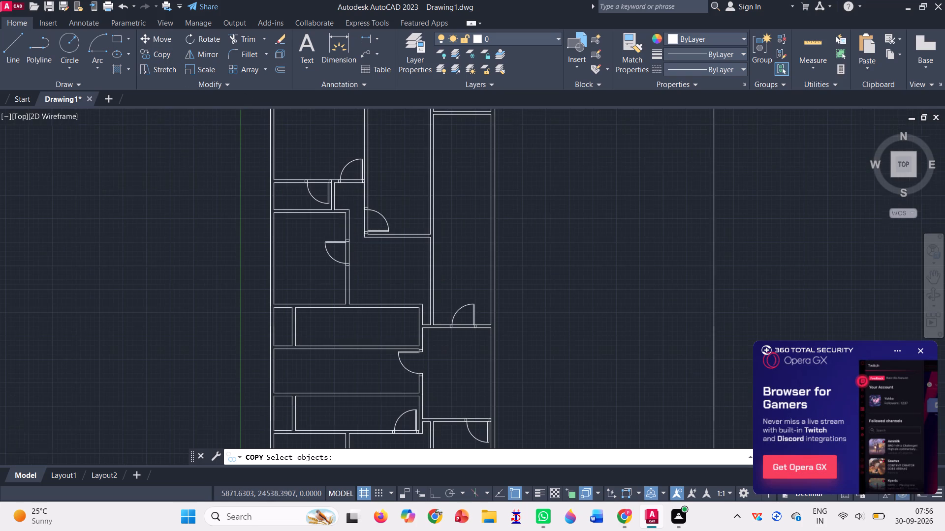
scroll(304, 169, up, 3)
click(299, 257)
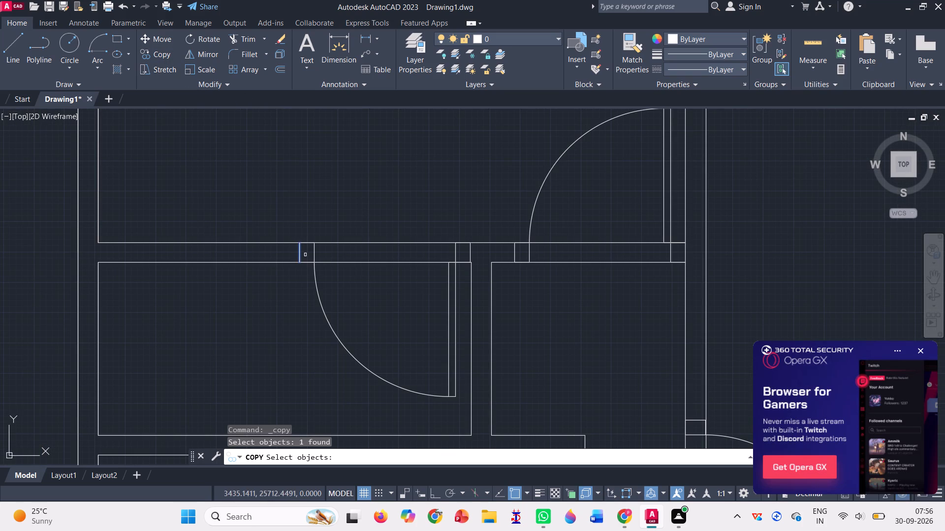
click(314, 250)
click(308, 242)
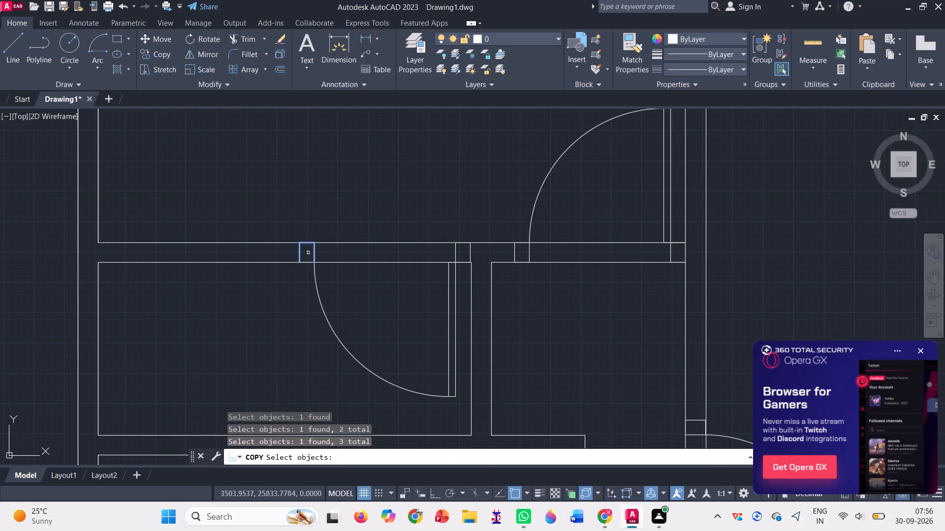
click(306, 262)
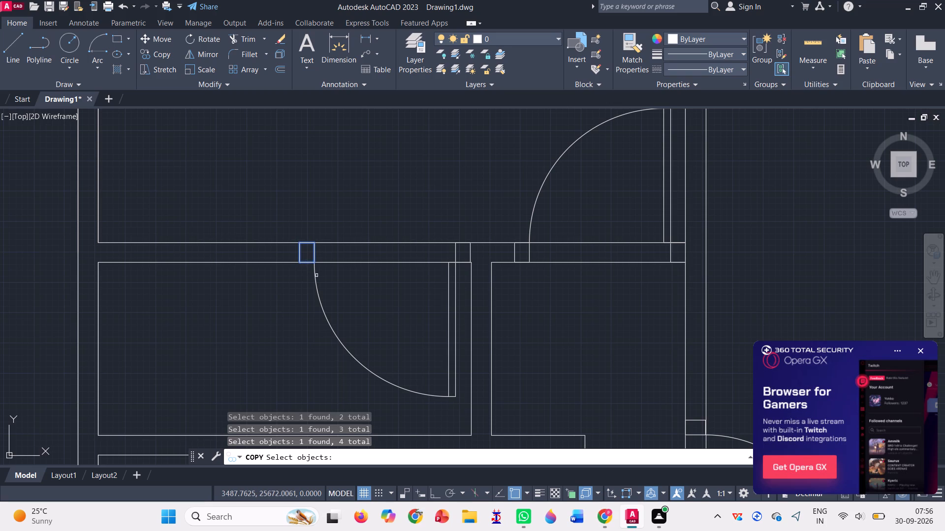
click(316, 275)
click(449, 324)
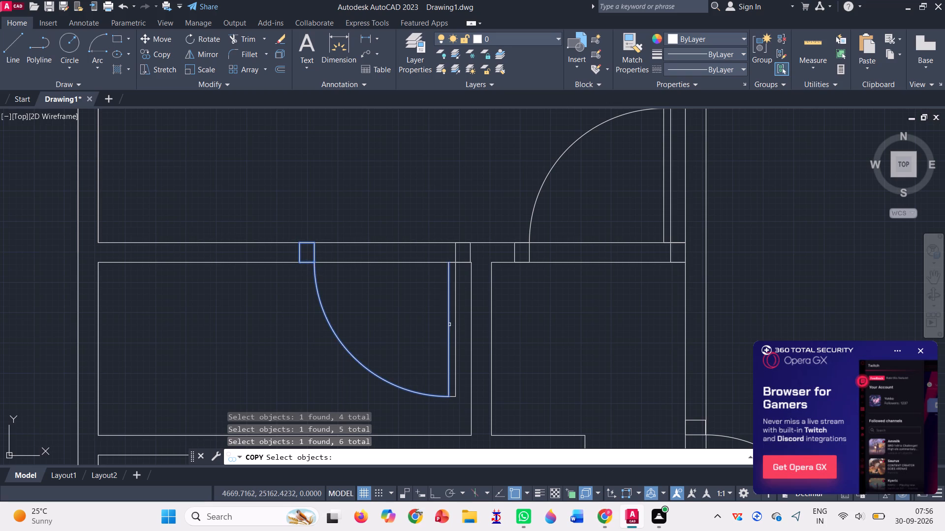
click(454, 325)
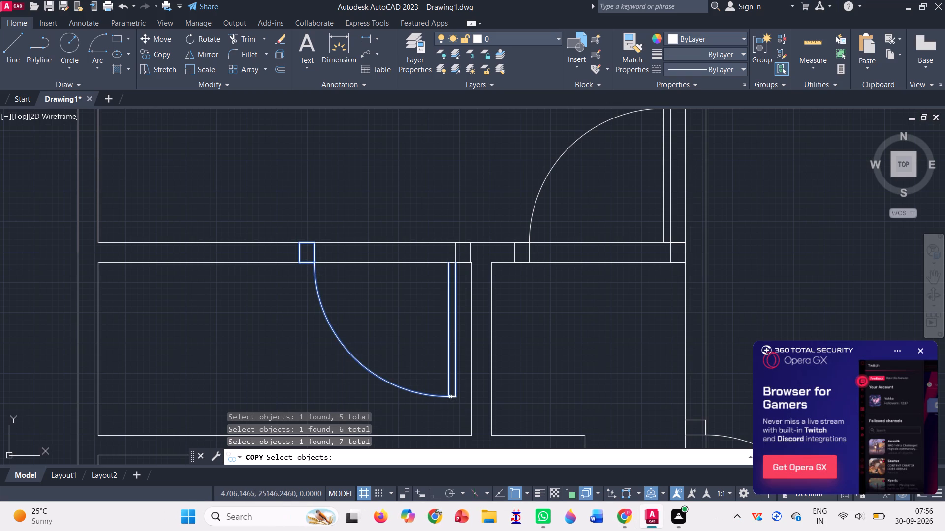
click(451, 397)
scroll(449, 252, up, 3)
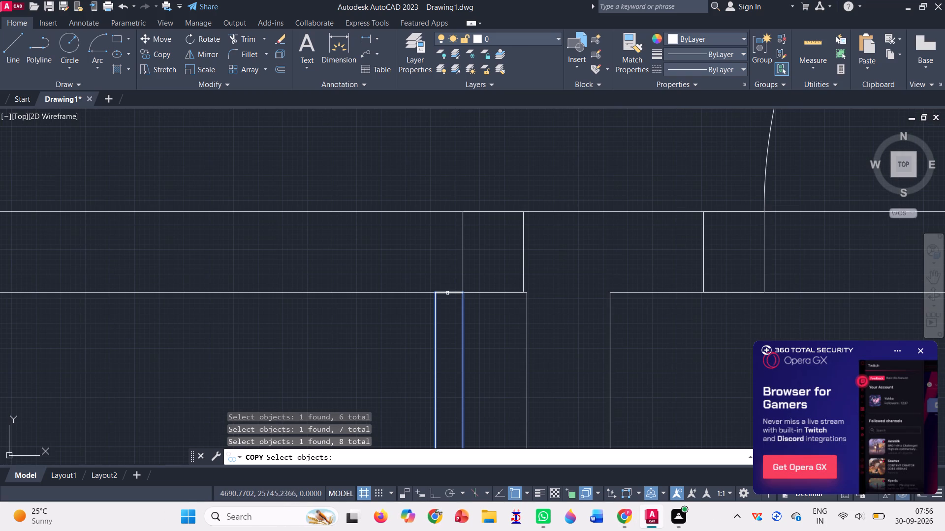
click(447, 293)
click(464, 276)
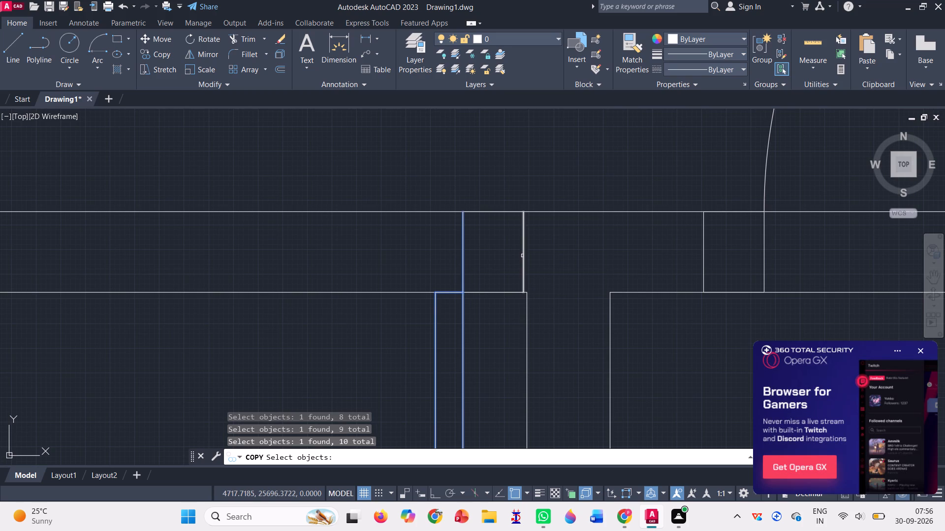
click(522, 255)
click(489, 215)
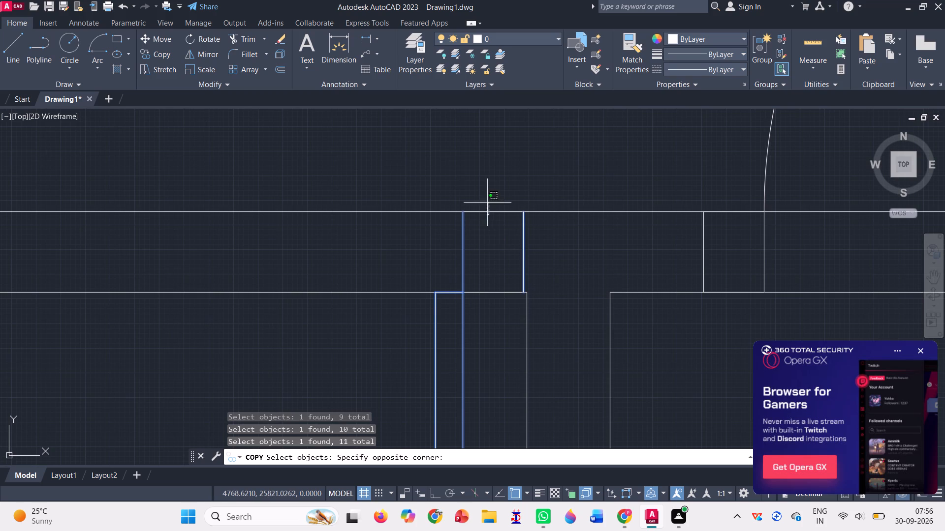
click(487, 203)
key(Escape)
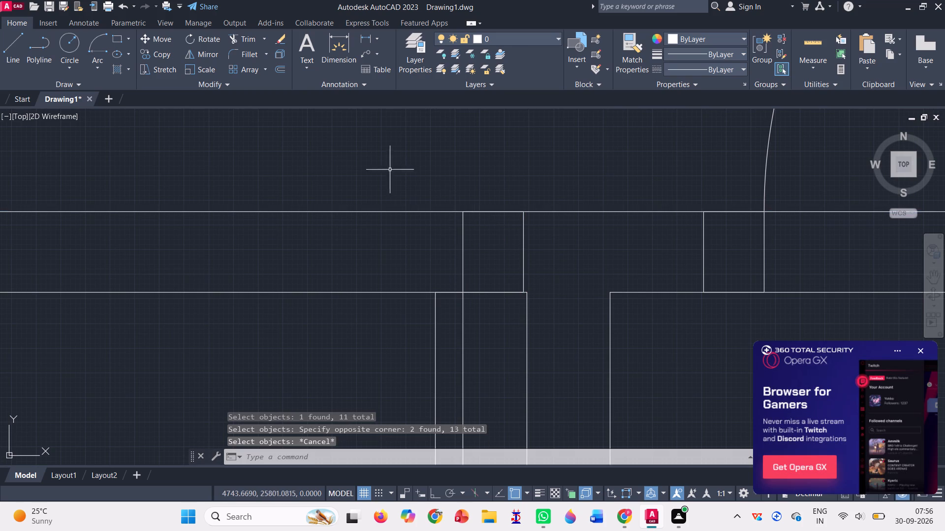
Copy the top-left room's downward-opening door and both jambs by the right jamb's lower-left corner onto the uppermost long narrow room's top wall, near its right end.
click(152, 52)
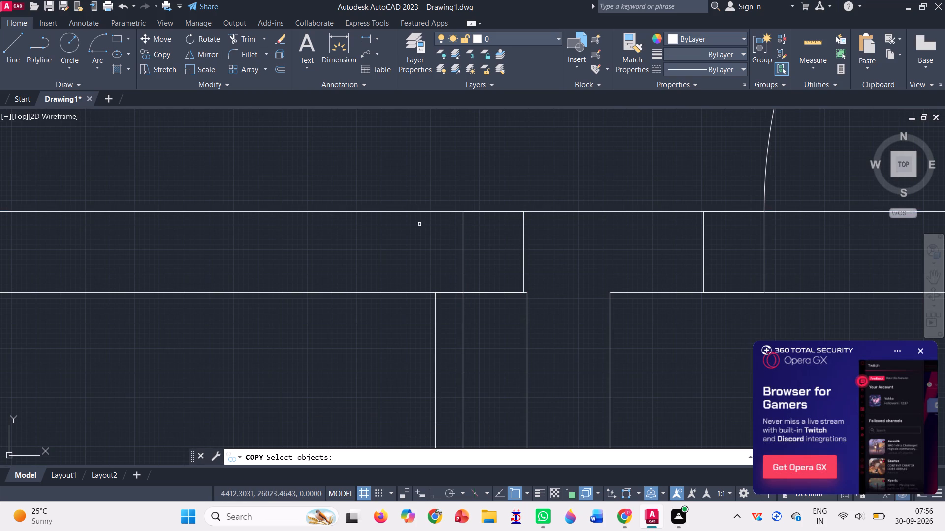
click(460, 240)
click(467, 243)
click(461, 239)
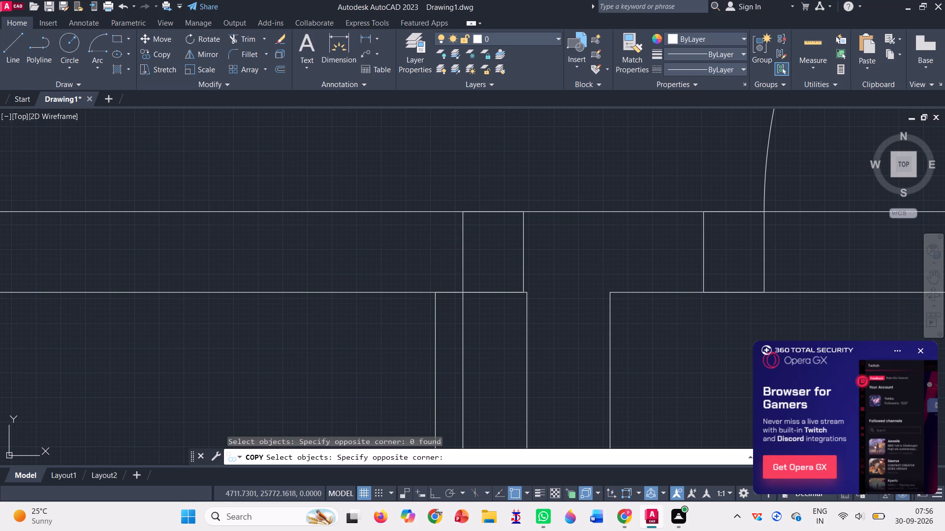
click(546, 241)
click(531, 248)
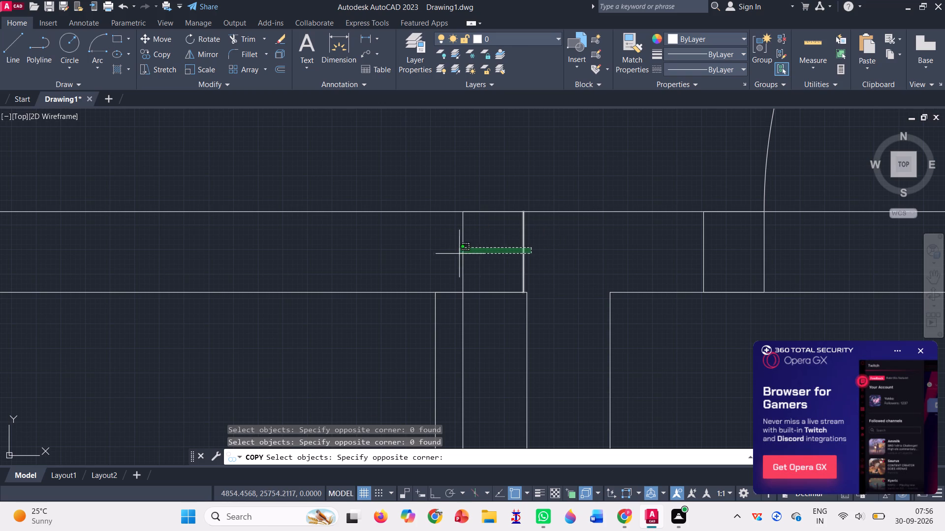
click(445, 255)
click(485, 211)
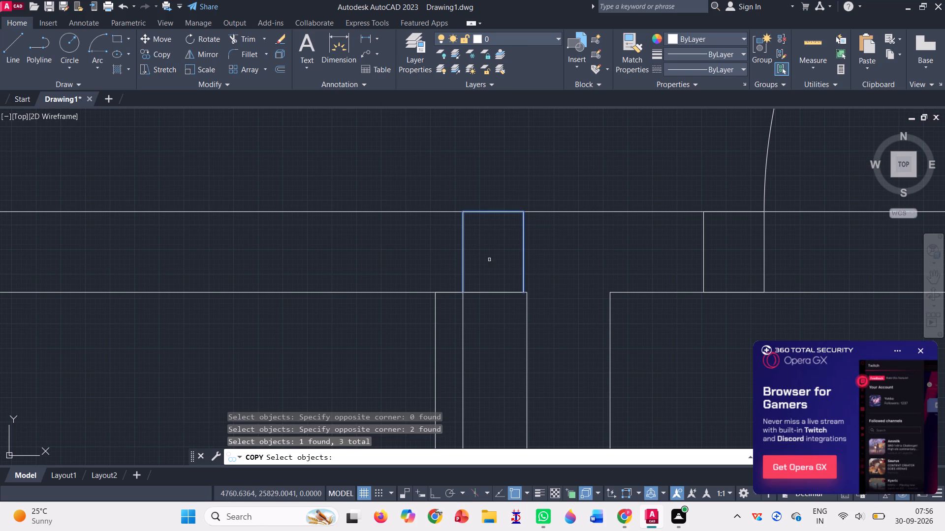
click(487, 294)
scroll(469, 247, down, 3)
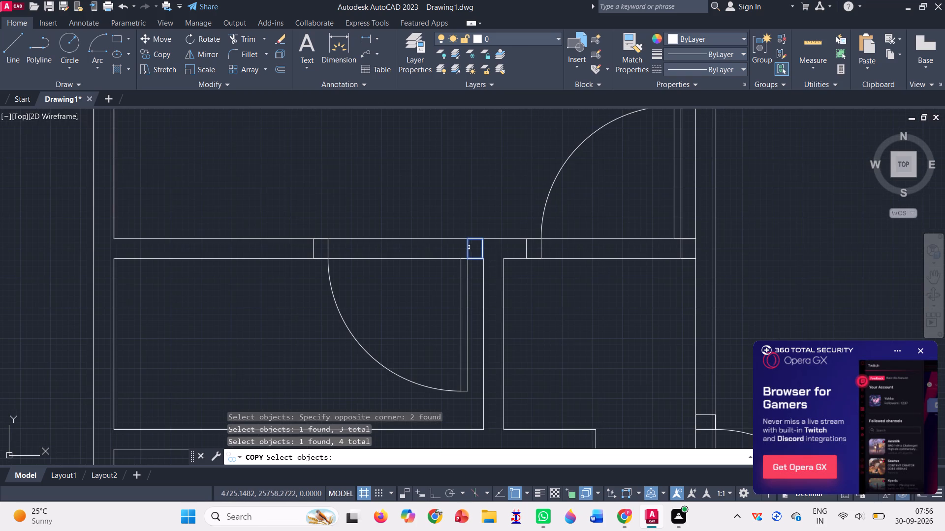
drag(477, 330, 339, 343)
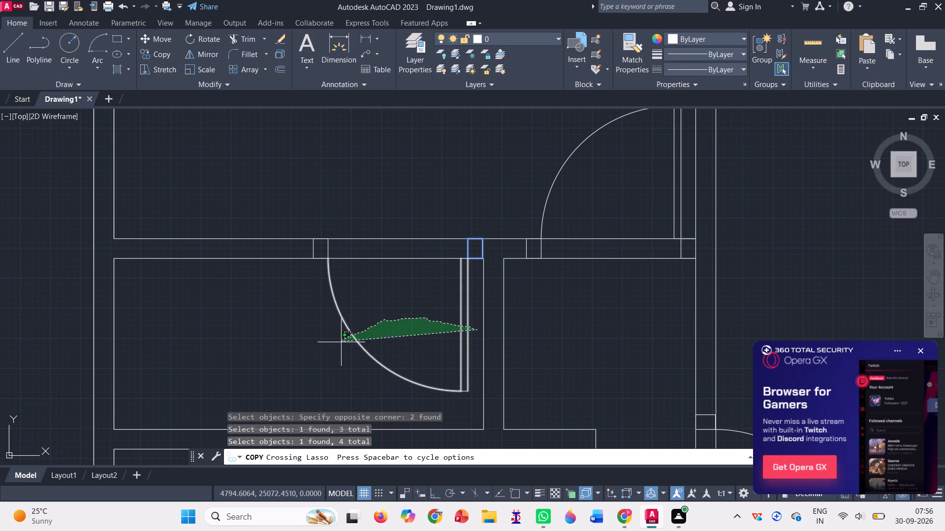
drag(339, 343, 338, 344)
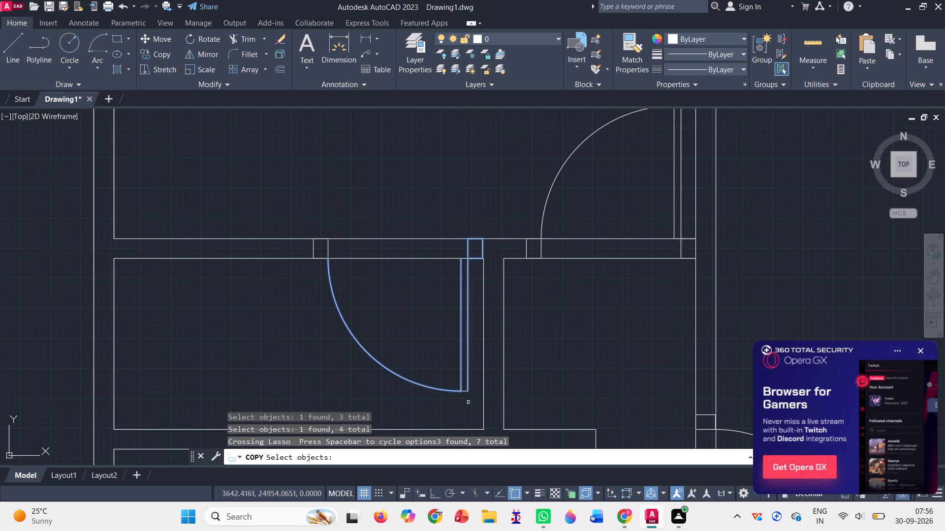
scroll(468, 402, up, 4)
click(416, 334)
scroll(429, 353, down, 3)
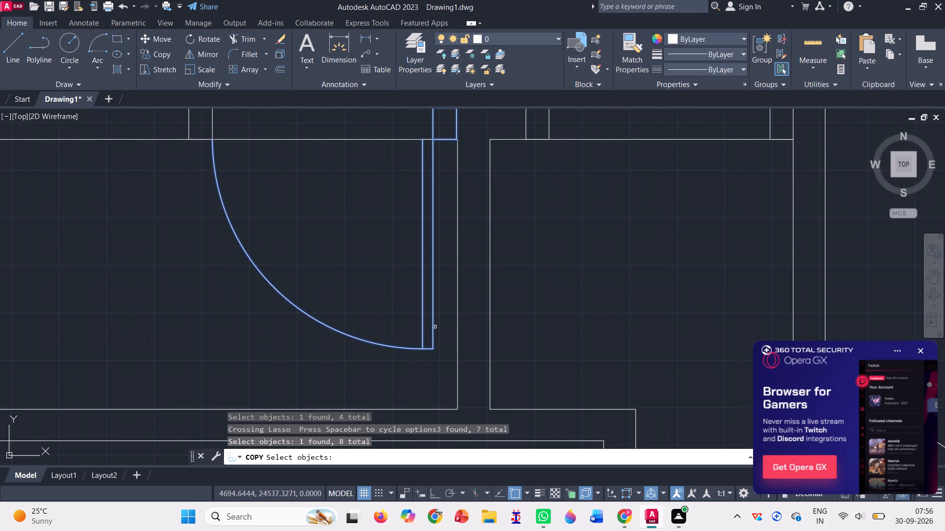
scroll(423, 138, up, 4)
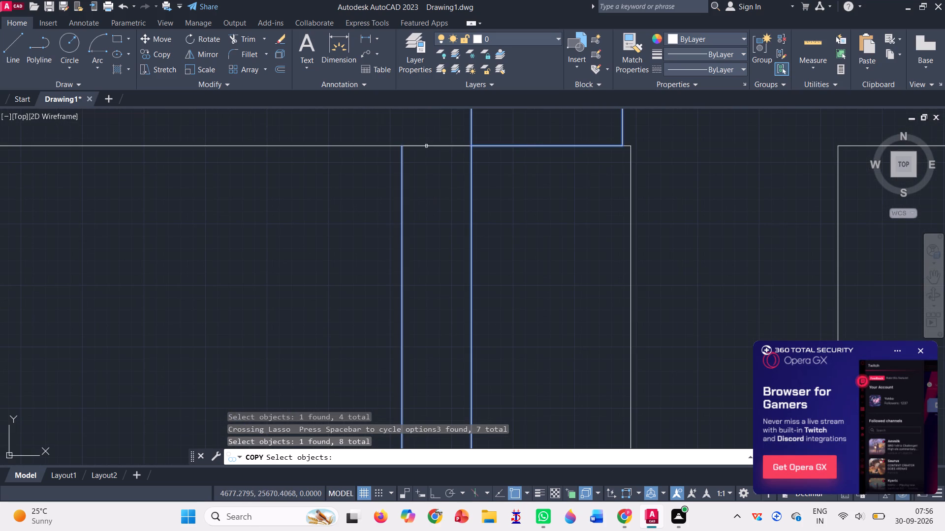
click(427, 147)
scroll(447, 186, down, 4)
scroll(226, 154, up, 2)
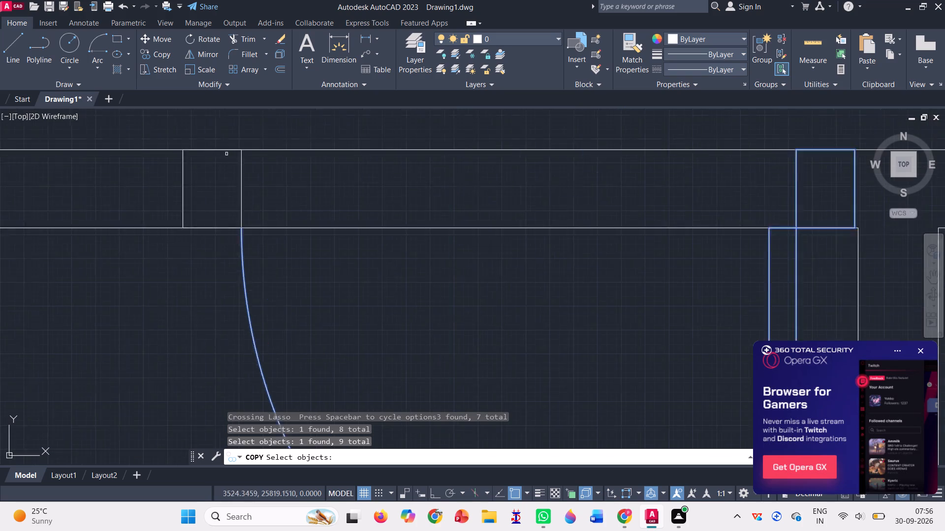
scroll(226, 154, up, 2)
click(220, 143)
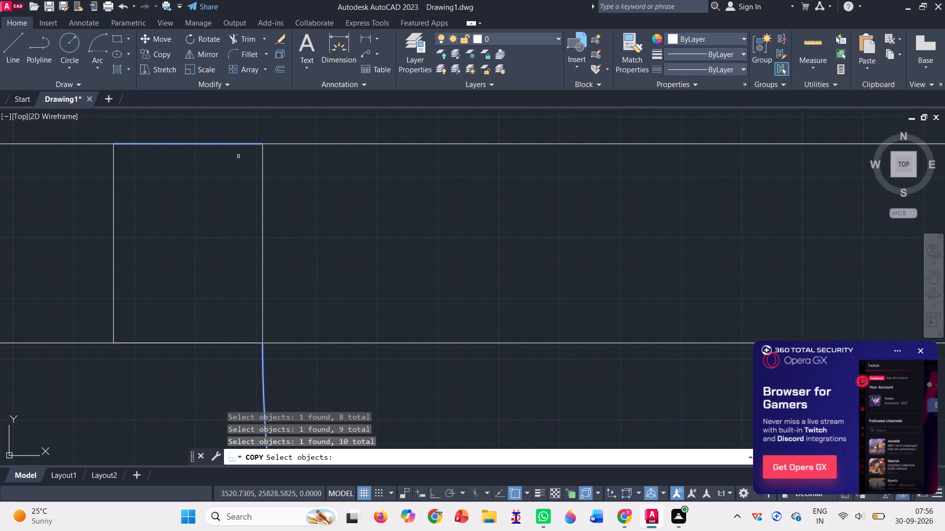
click(262, 181)
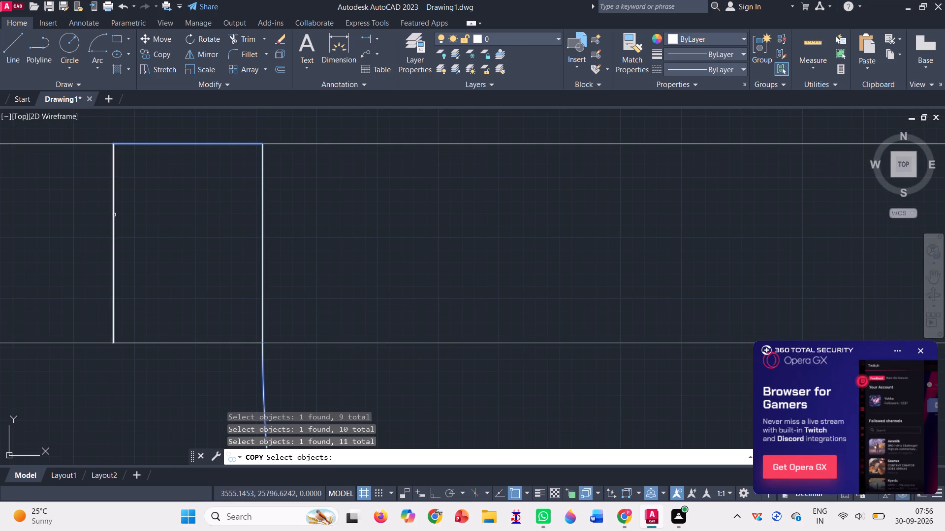
click(112, 216)
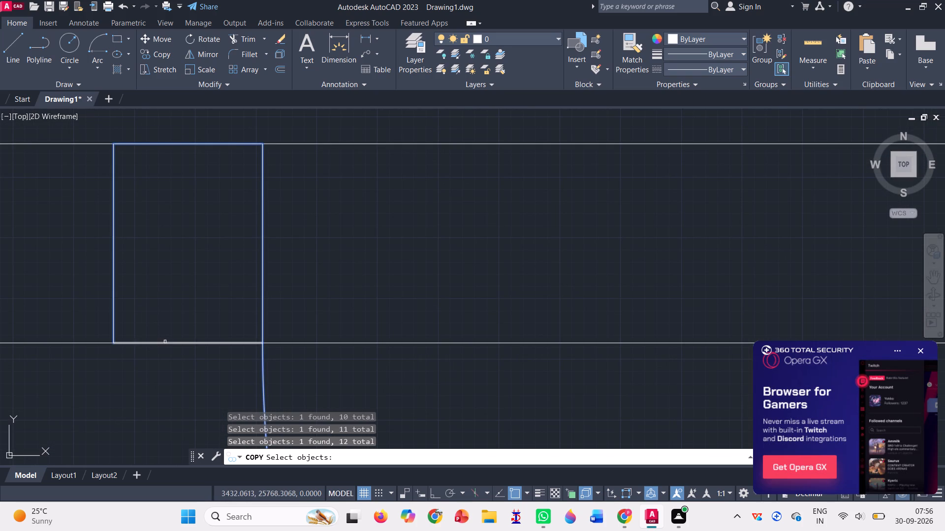
click(165, 342)
key(Return)
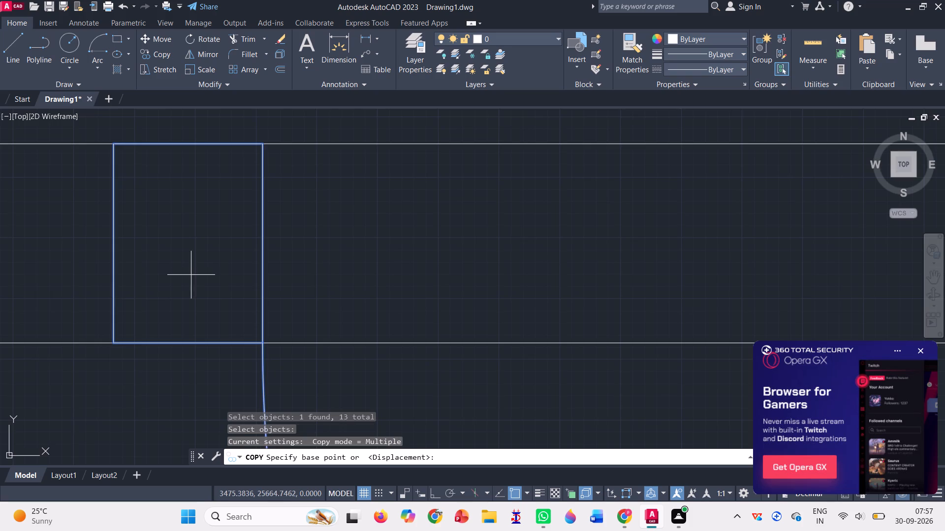
scroll(177, 265, down, 4)
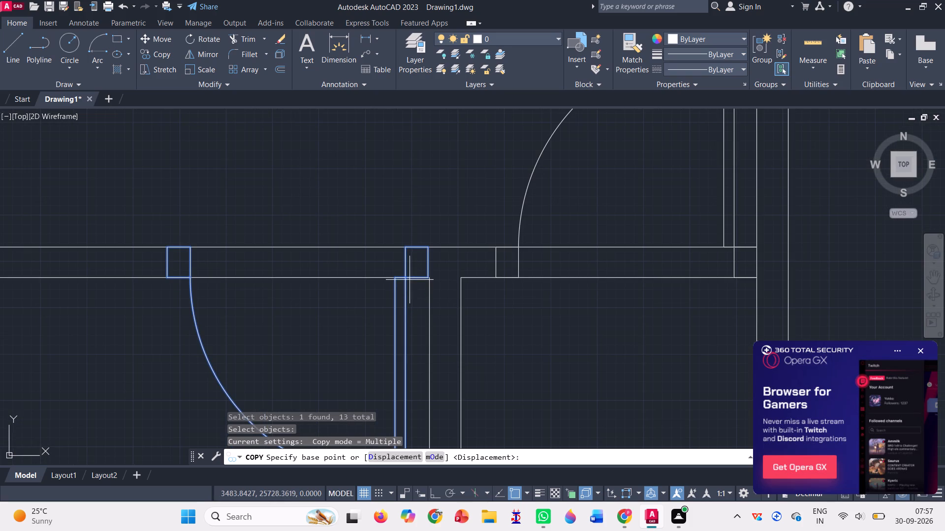
click(403, 280)
scroll(383, 233, down, 6)
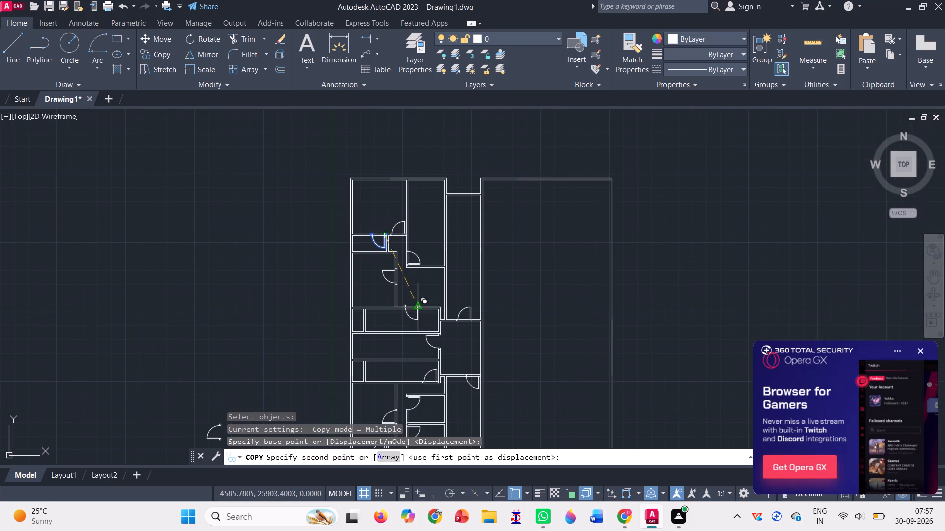
scroll(419, 305, up, 4)
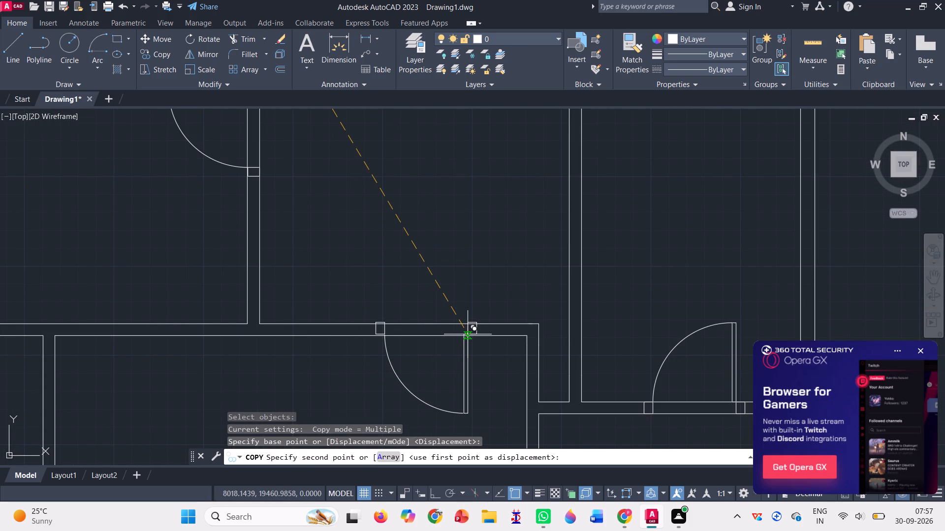
click(467, 334)
scroll(413, 278, down, 4)
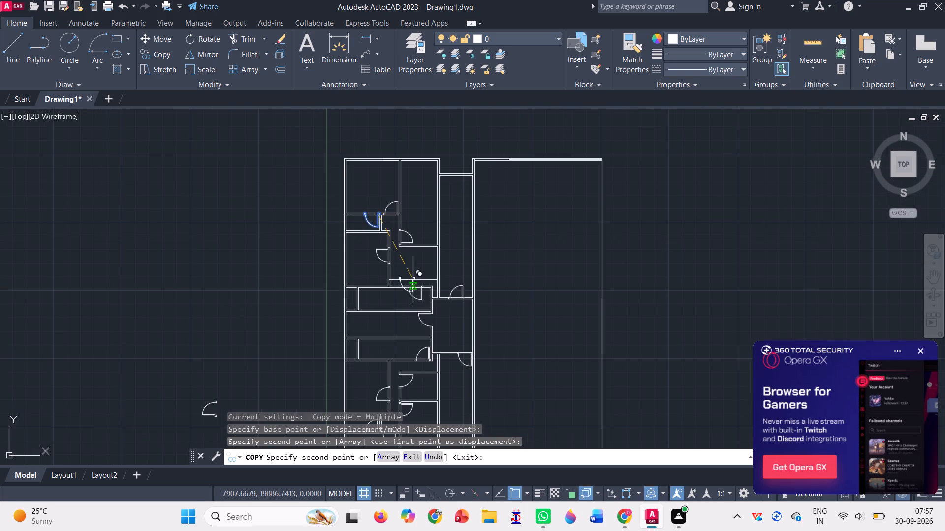
key(Escape)
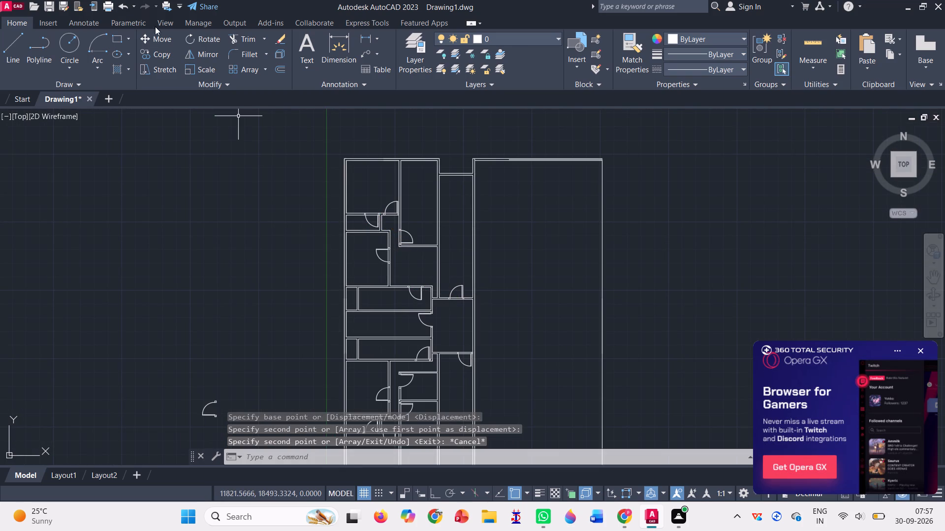
Move the downward-opening door on the corridor's lower cross wall, with both jambs, horizontally away from the corner toward the wall's middle.
click(157, 40)
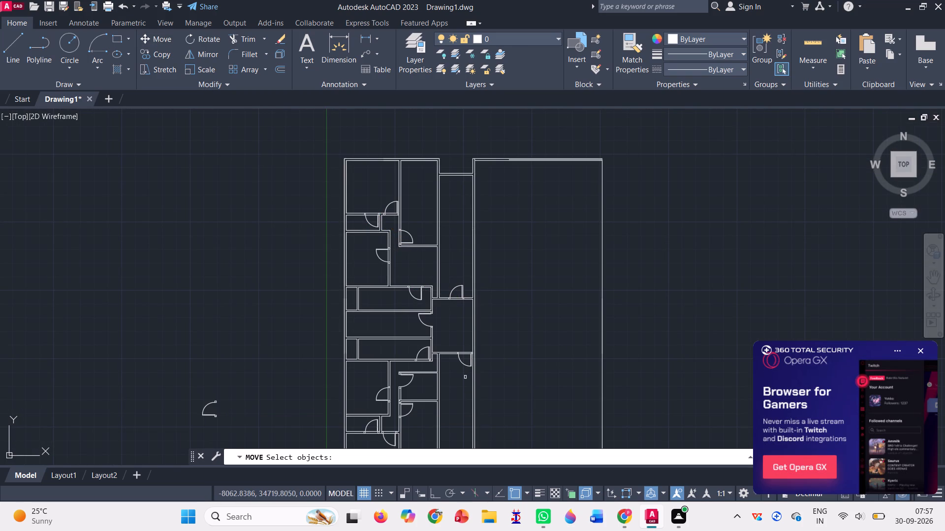
scroll(462, 376, up, 3)
scroll(485, 276, up, 3)
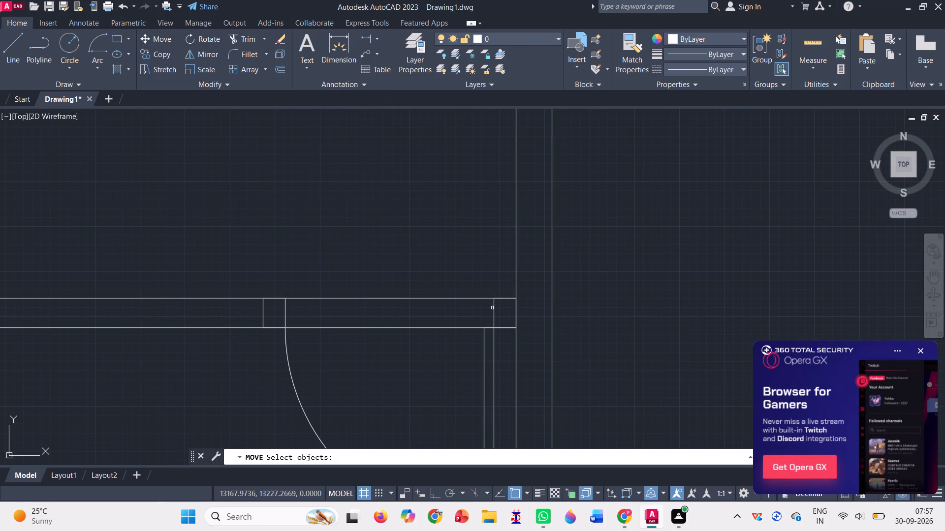
click(493, 312)
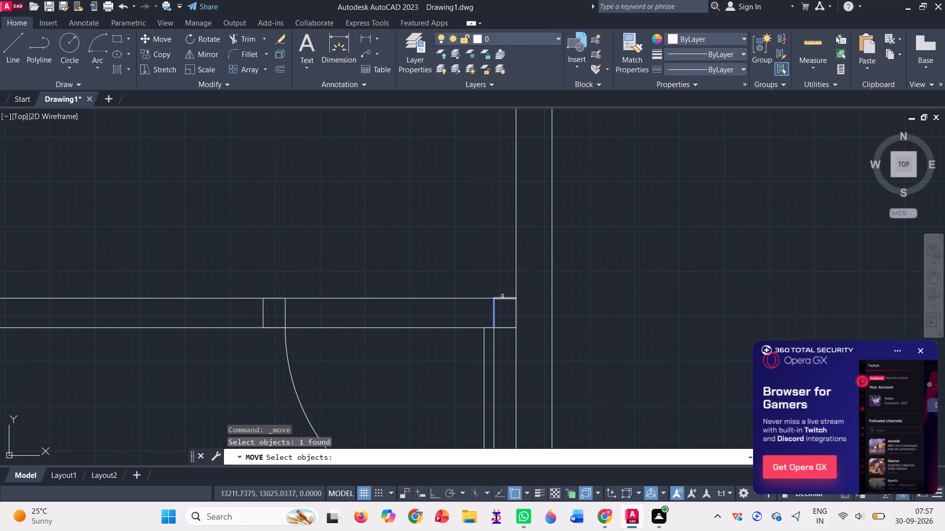
click(503, 297)
click(515, 314)
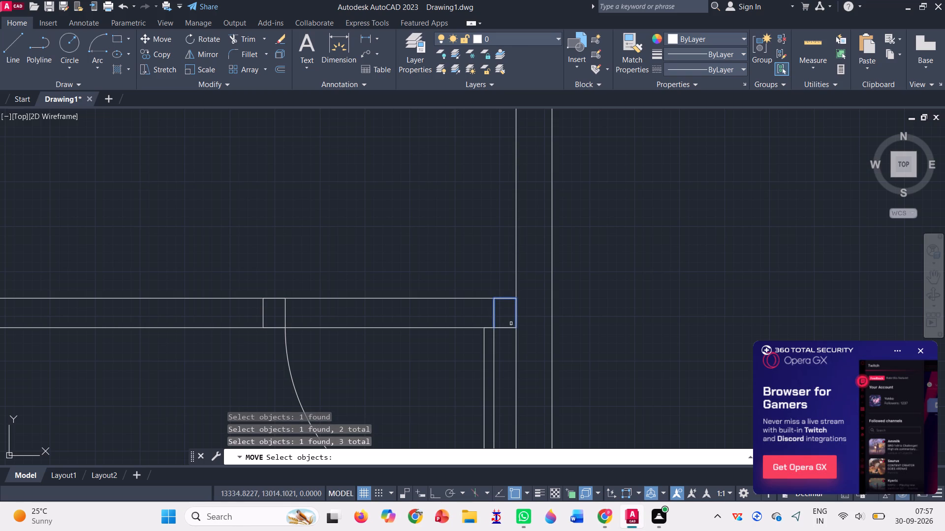
click(505, 329)
click(492, 336)
click(484, 336)
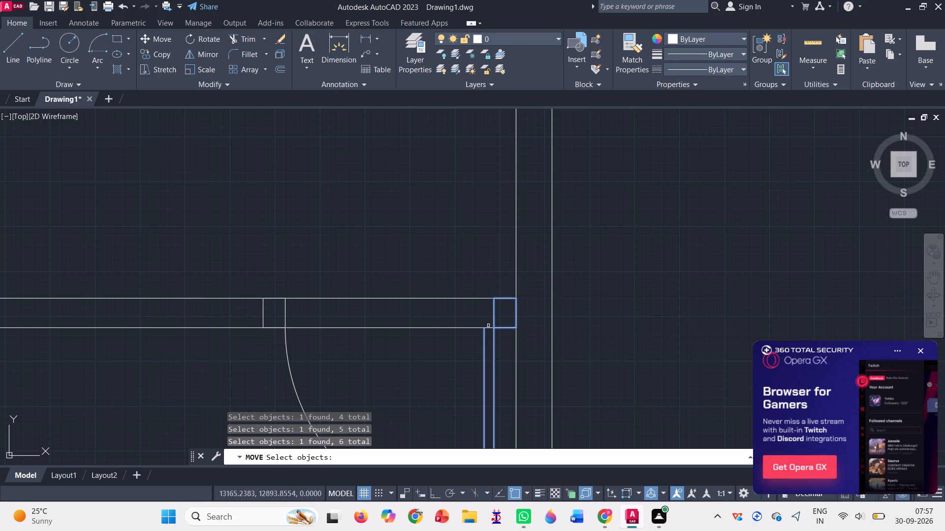
click(490, 328)
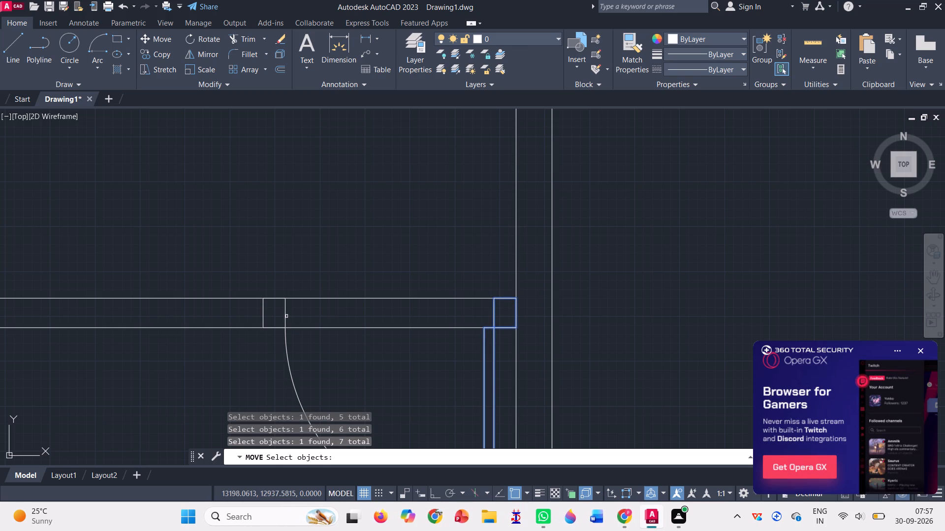
click(286, 316)
click(262, 317)
click(269, 299)
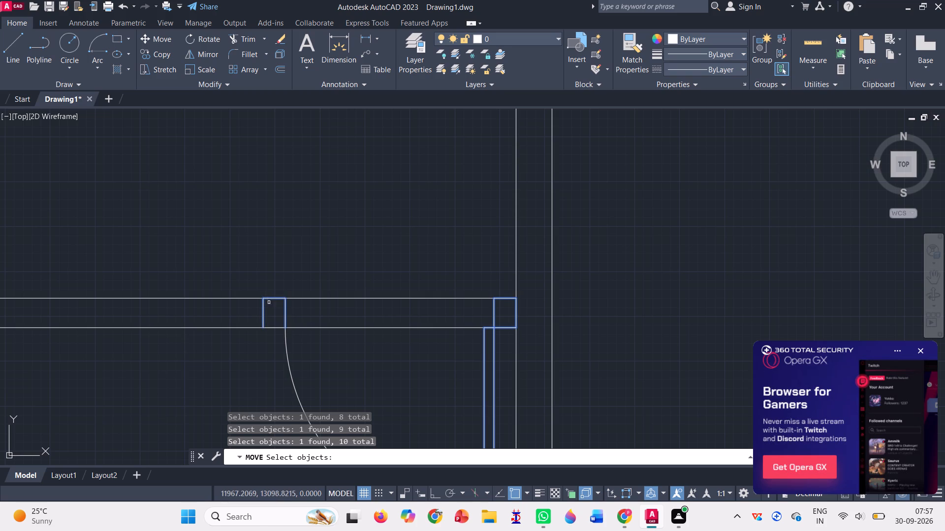
click(273, 324)
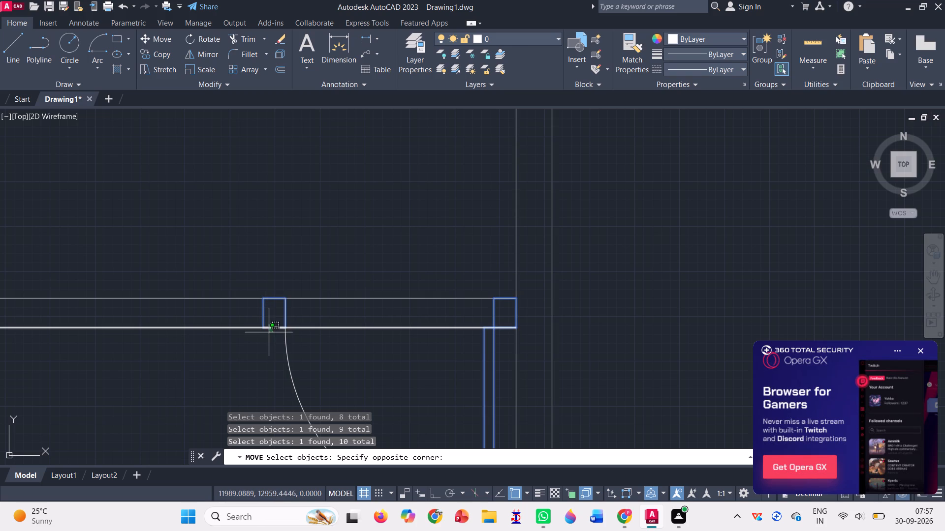
click(275, 320)
click(272, 327)
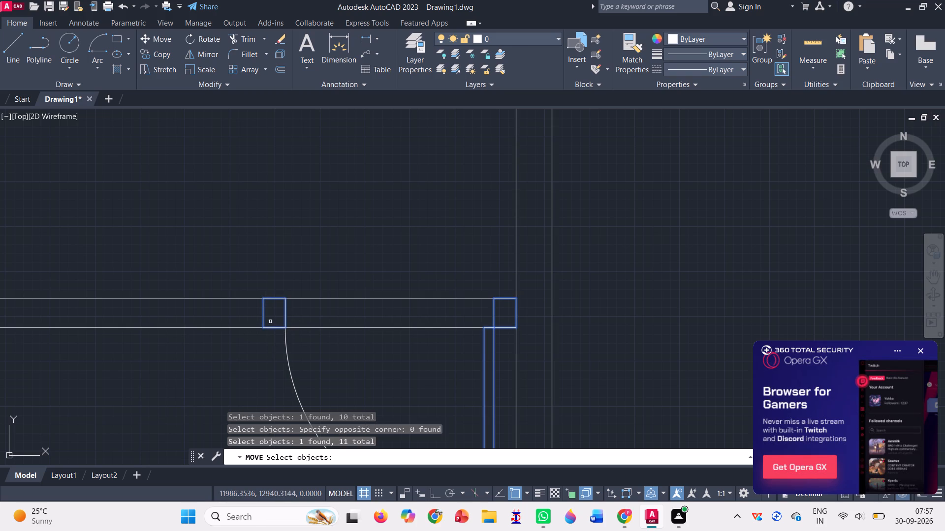
scroll(260, 239, down, 1)
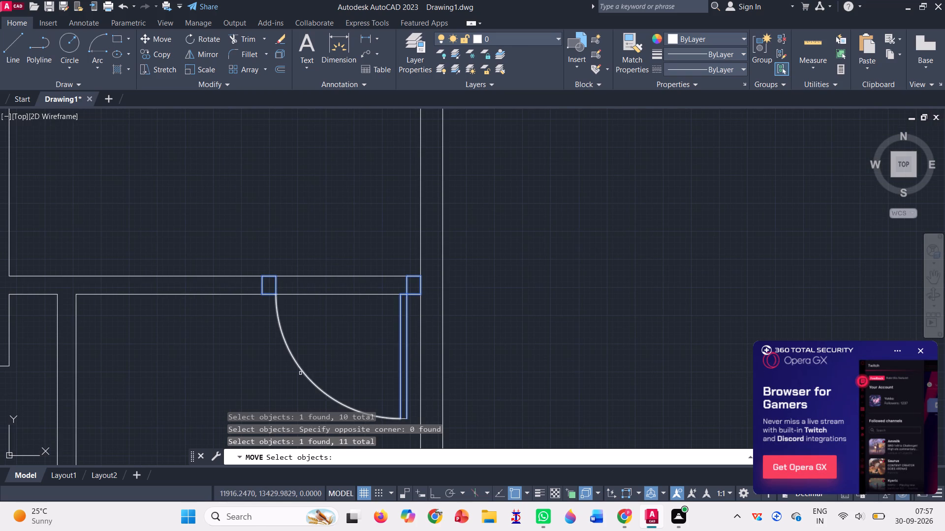
click(303, 372)
scroll(397, 362, down, 2)
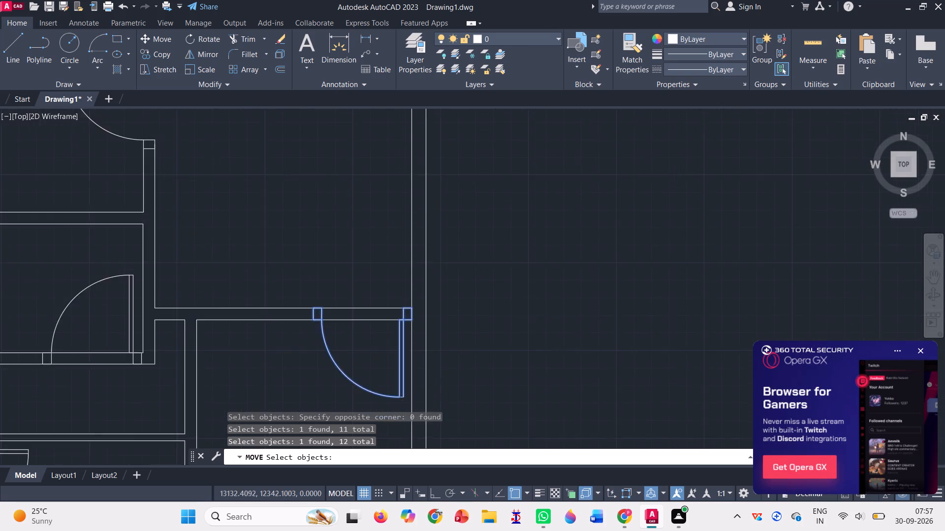
scroll(396, 391, up, 4)
scroll(409, 338, up, 1)
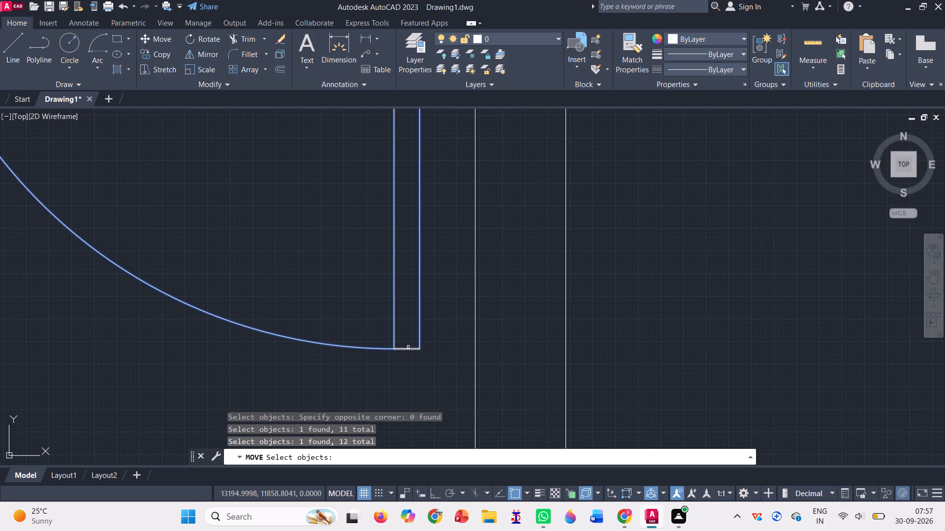
click(408, 347)
scroll(395, 346, down, 3)
click(394, 373)
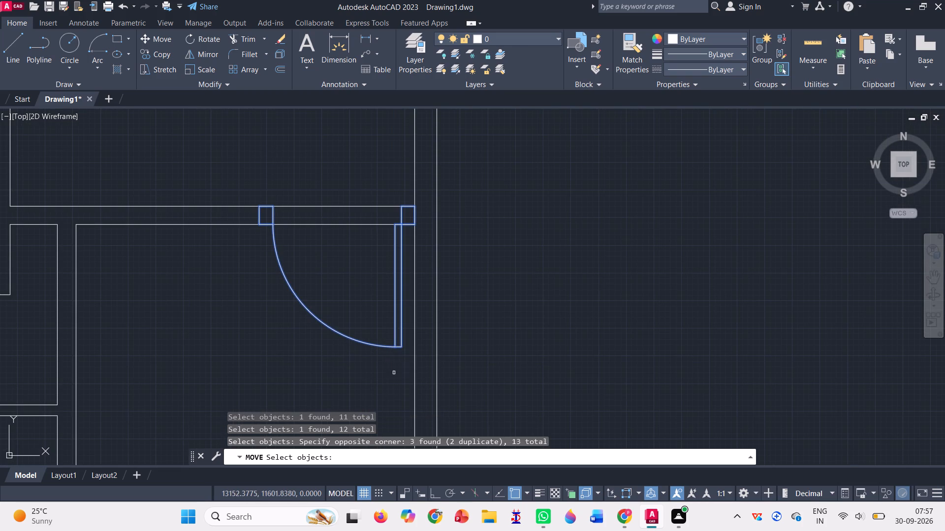
key(Return)
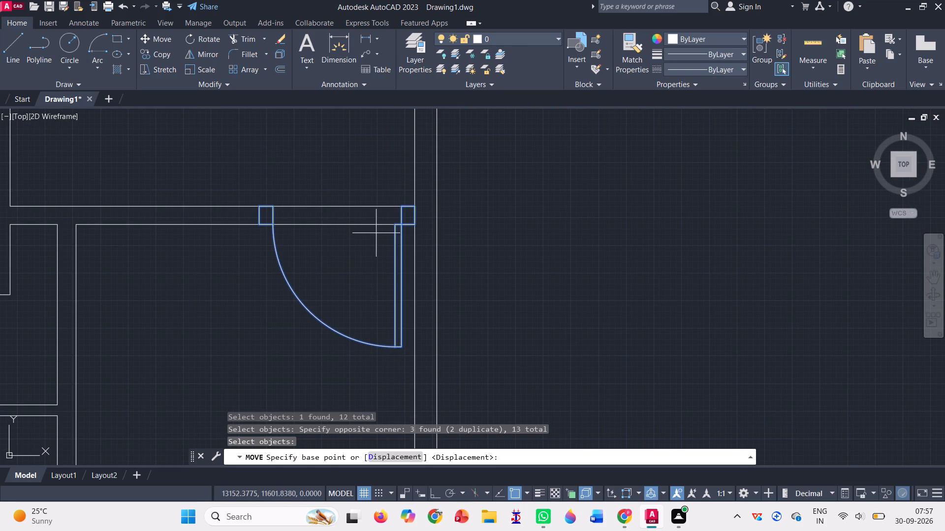
click(401, 227)
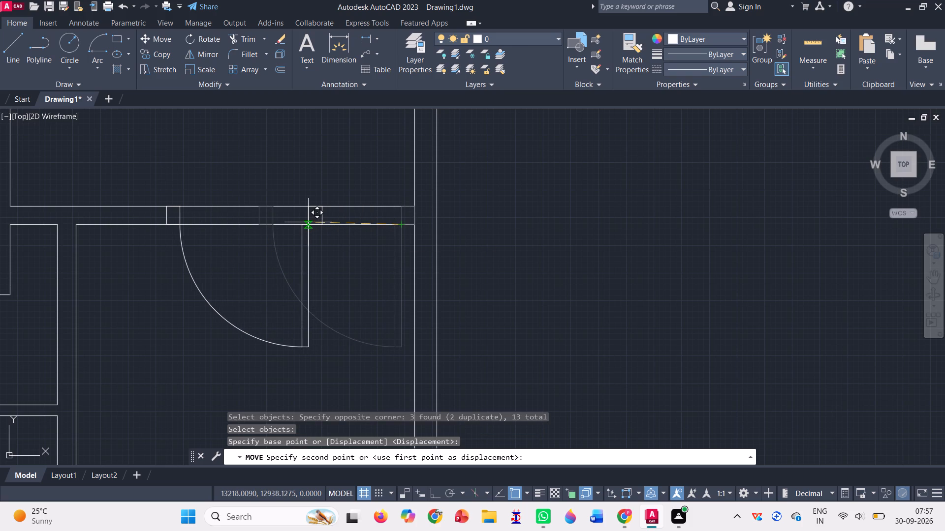
scroll(304, 228, down, 1)
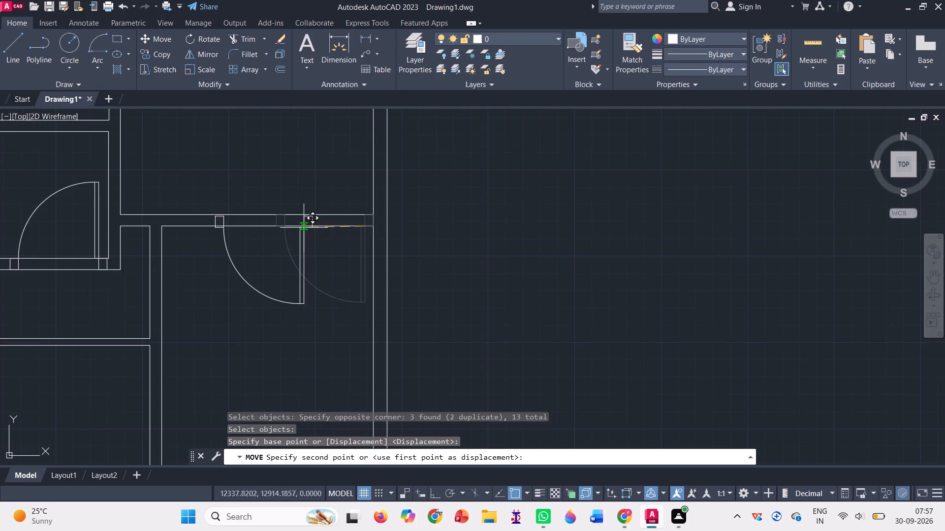
scroll(304, 228, down, 3)
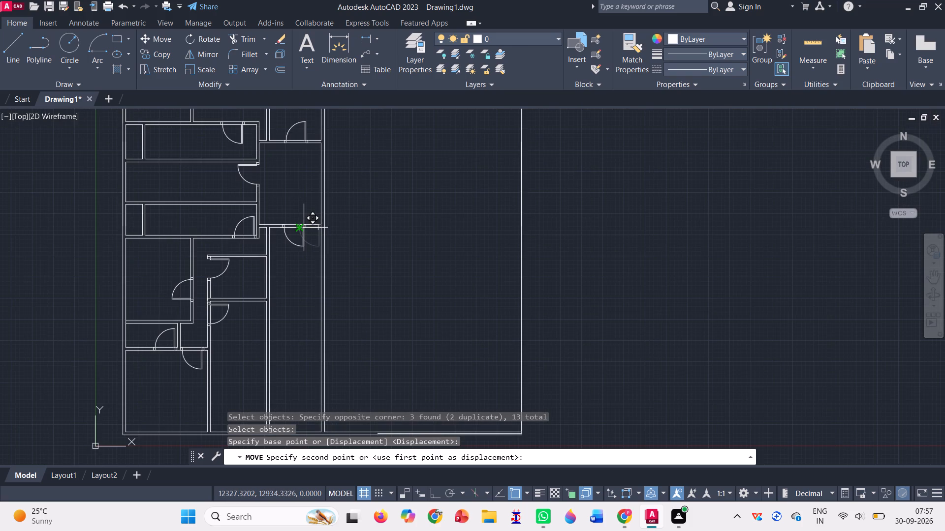
scroll(304, 228, up, 8)
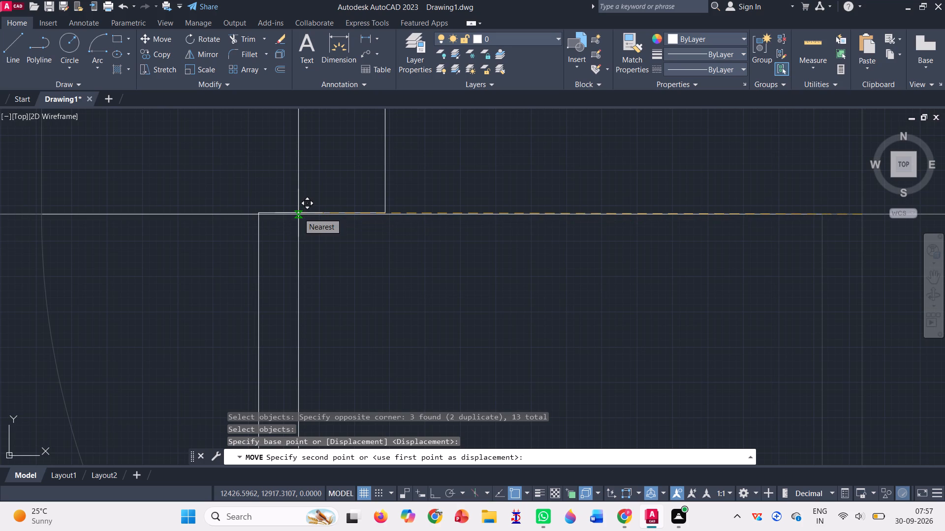
click(298, 215)
scroll(312, 251, down, 5)
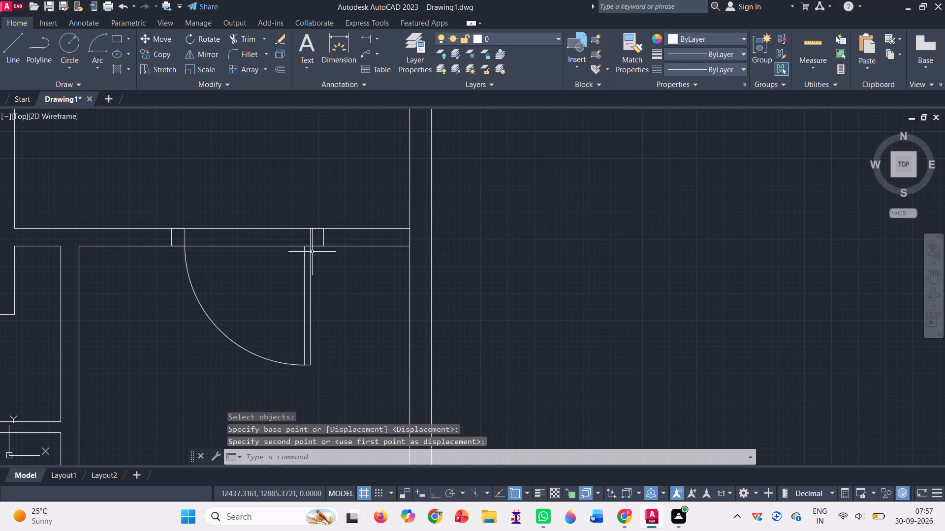
Trim the wall lines across the openings of the corridor's lower door and the lowest narrow room's bottom-wall door.
click(243, 36)
drag(254, 206, 250, 275)
scroll(331, 198, down, 1)
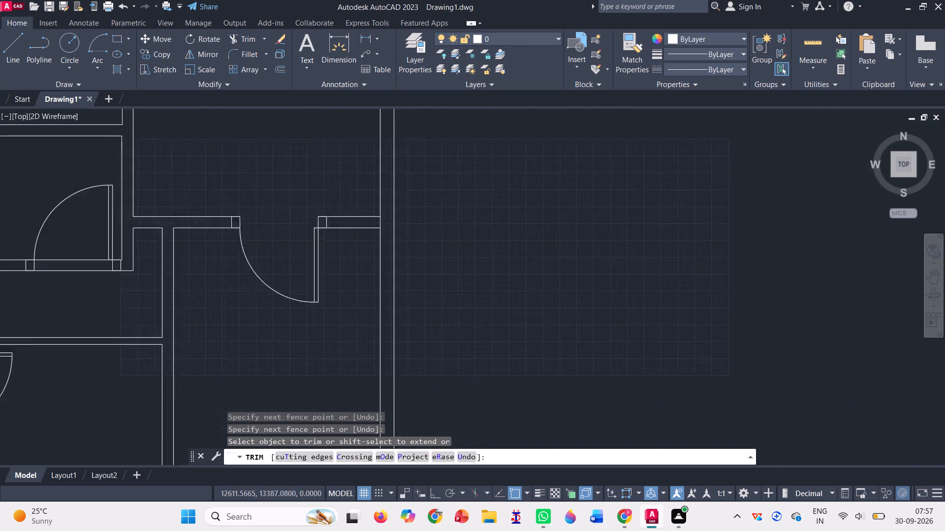
scroll(331, 198, down, 1)
drag(169, 228, 167, 255)
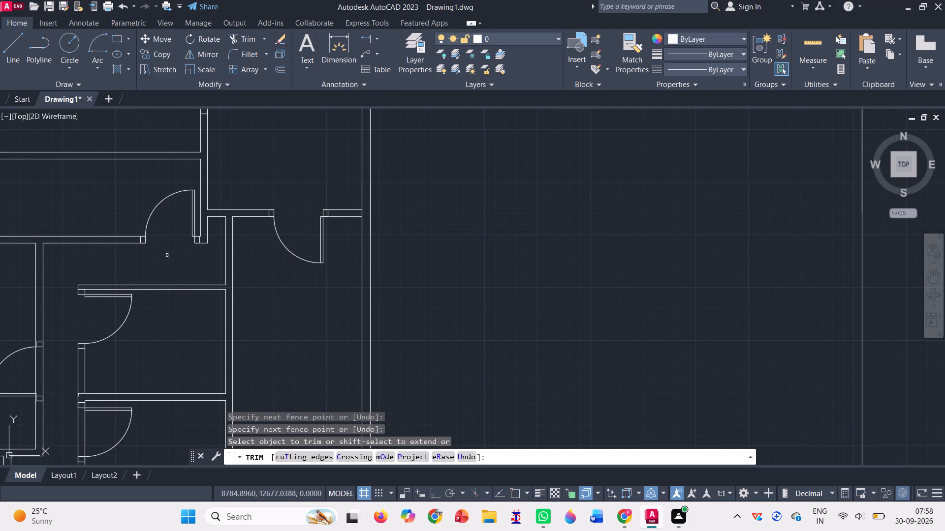
scroll(180, 247, down, 1)
Trim the wall lines across the door openings of the left room below the narrow rooms and the lower of the two doors facing it.
scroll(80, 325, up, 2)
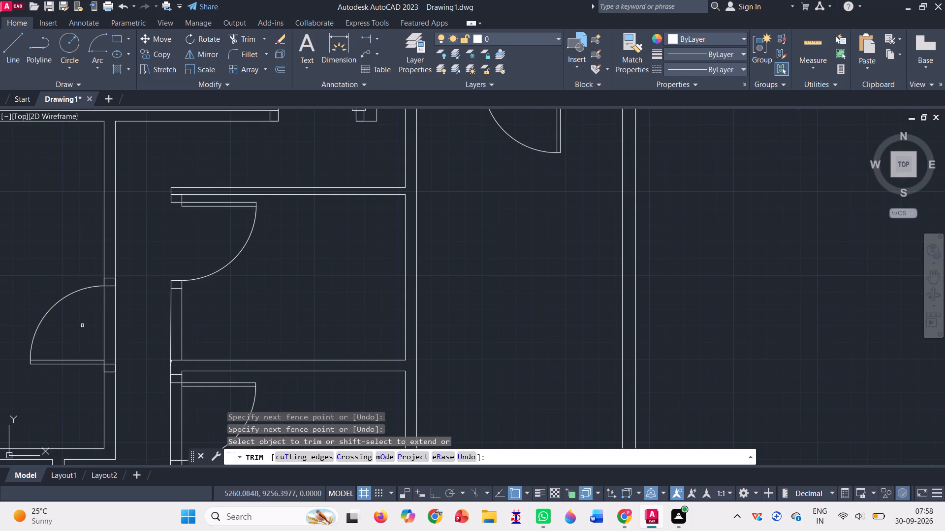
drag(84, 325, 133, 317)
scroll(137, 287, down, 1)
scroll(151, 372, up, 4)
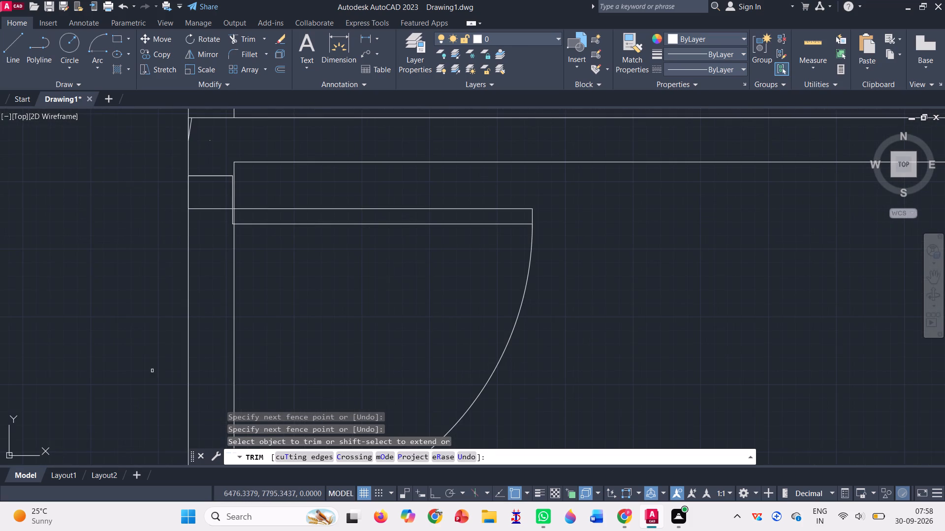
drag(154, 370, 287, 333)
scroll(291, 330, down, 4)
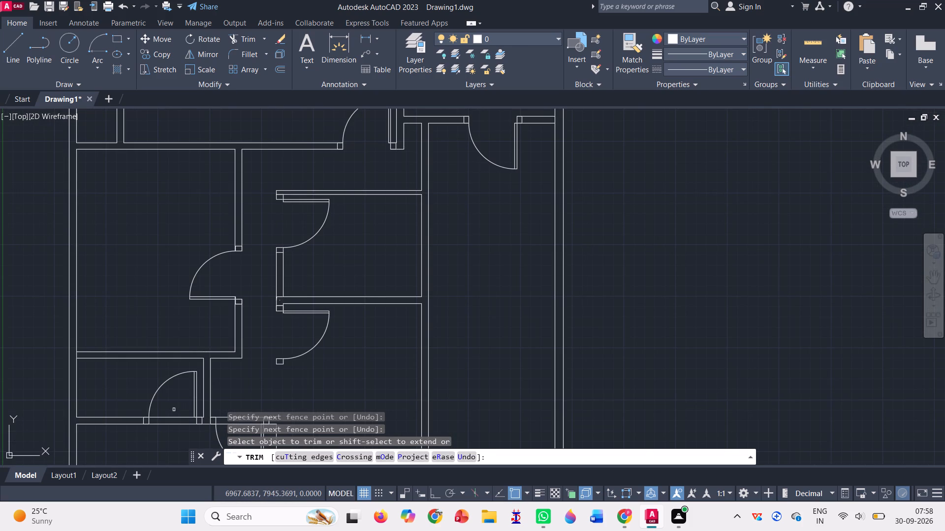
Trim the wall lines across the small lower-left room's upward-opening door and the bottom-left room's downward-opening door.
scroll(149, 465, up, 1)
drag(188, 375, 188, 378)
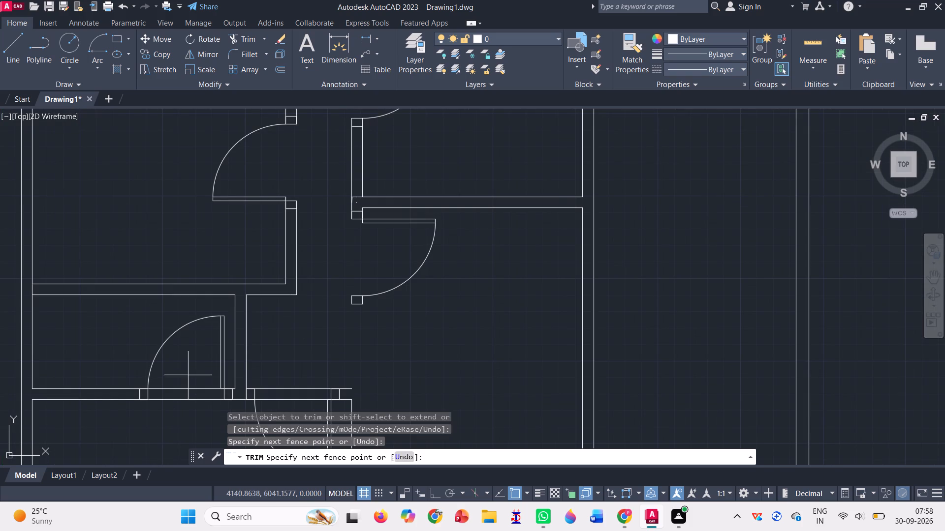
drag(188, 378, 177, 434)
drag(279, 411, 283, 398)
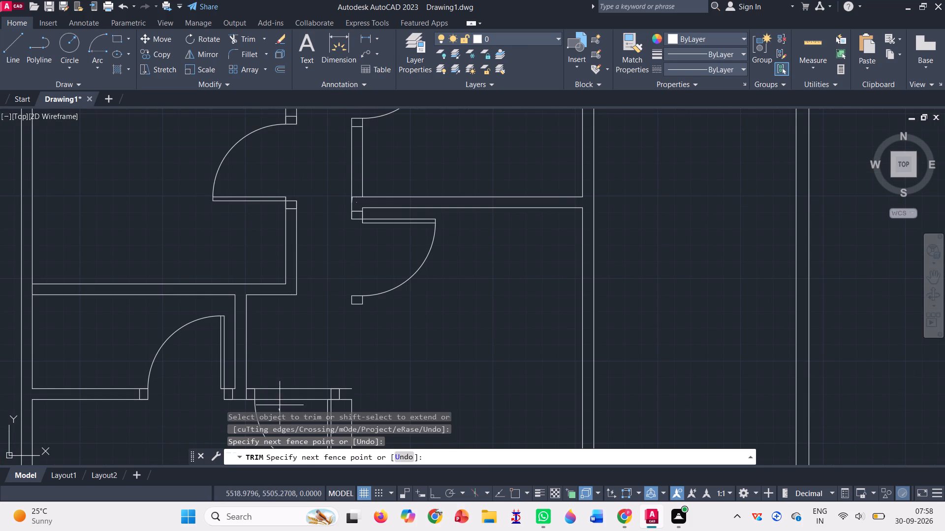
drag(283, 398, 294, 364)
scroll(295, 364, down, 5)
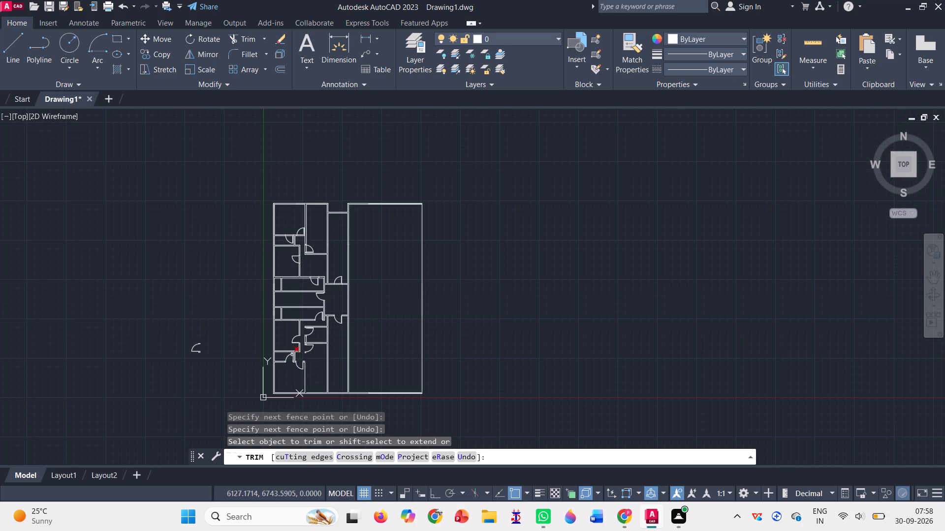
Trim the wall lines across the uppermost narrow room's top-wall door and the right-wall door of the room above it.
scroll(318, 280, up, 4)
drag(281, 268, 281, 268)
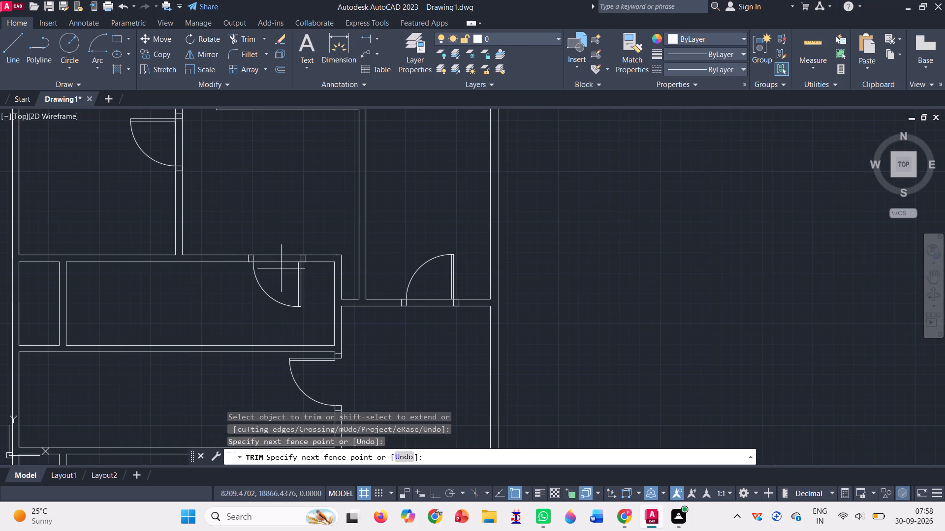
drag(281, 268, 282, 234)
drag(168, 147, 220, 147)
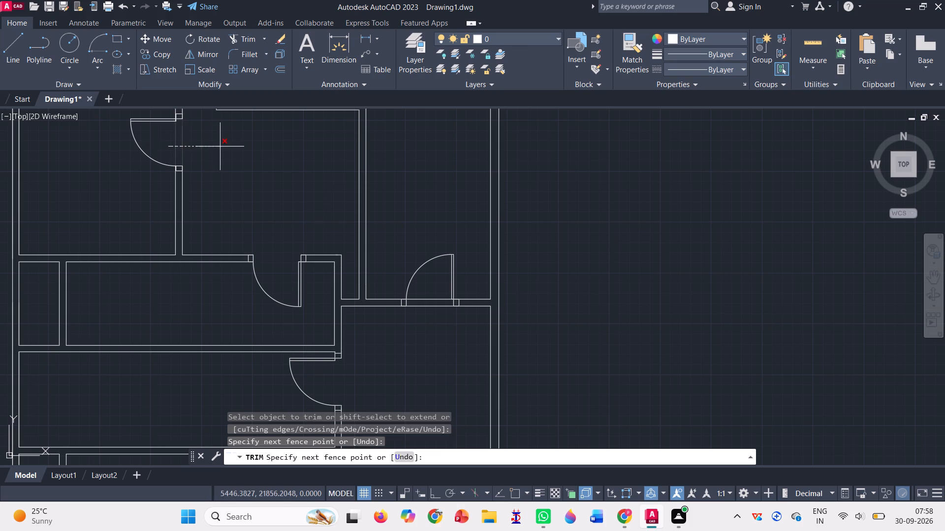
Trim the wall lines across the top-left room's door, the adjacent tall room's left-wall door and the small room's downward-opening door.
scroll(274, 274, down, 2)
scroll(235, 140, up, 2)
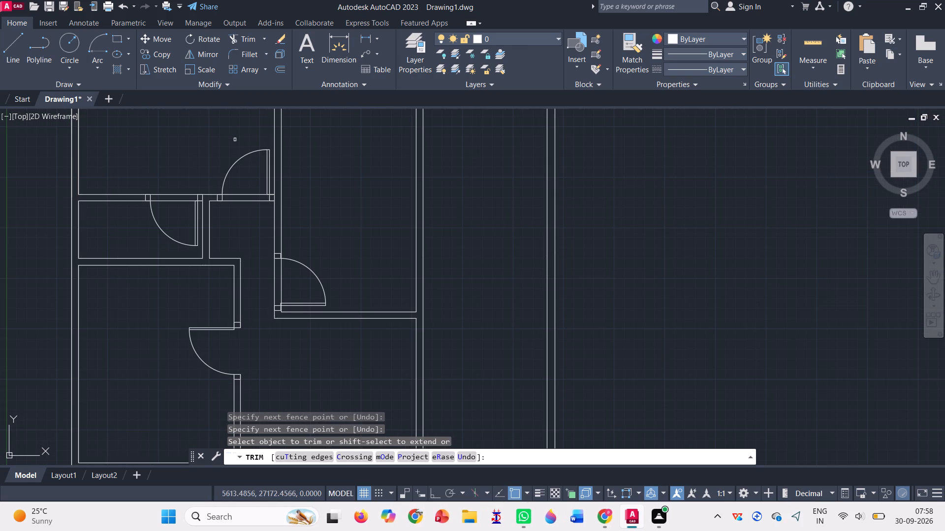
drag(248, 195, 247, 236)
drag(252, 195, 247, 210)
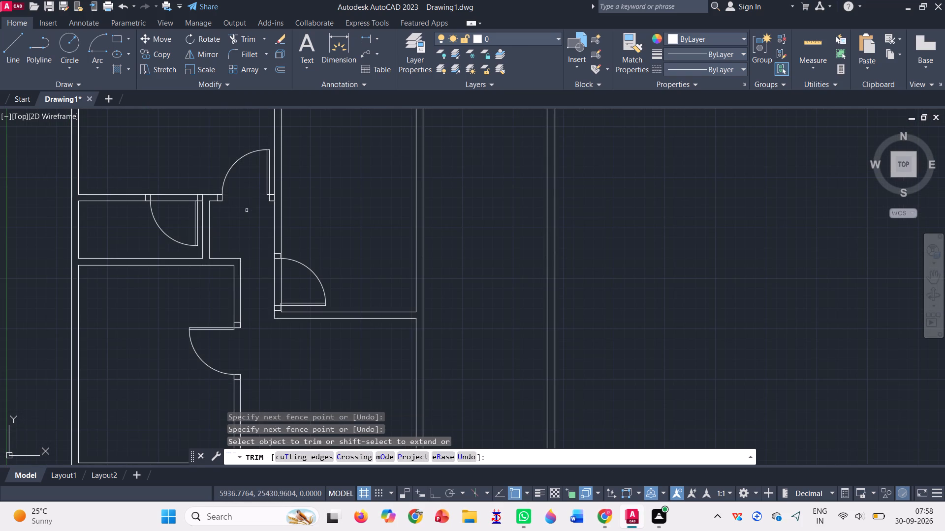
click(246, 210)
click(282, 287)
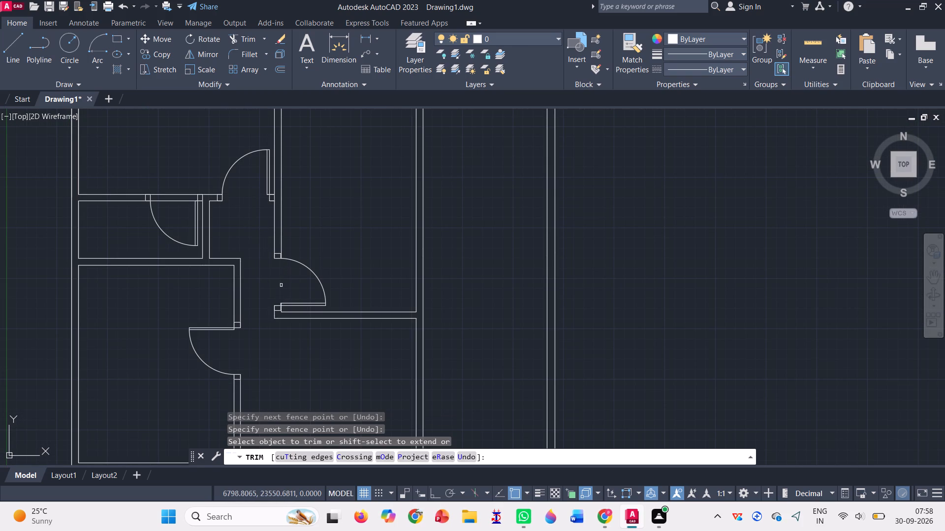
drag(172, 219, 172, 205)
drag(172, 201, 180, 166)
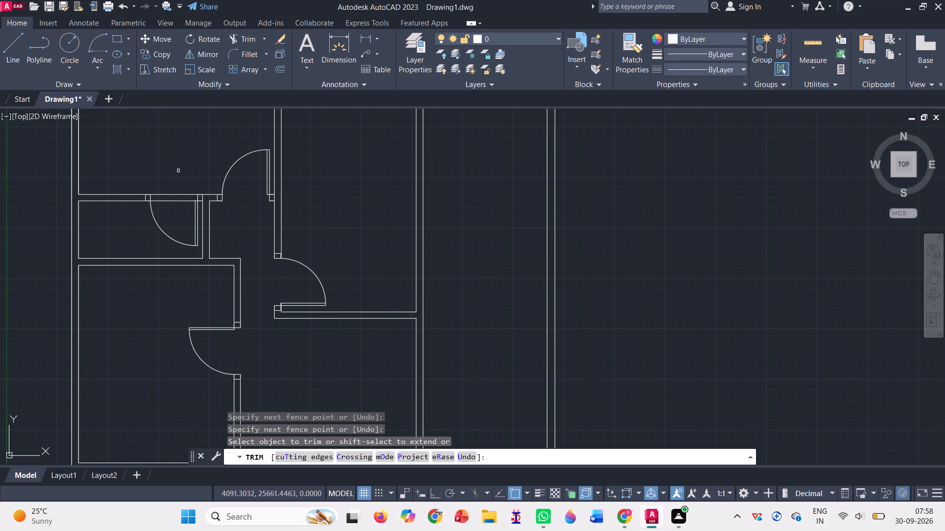
drag(177, 180, 175, 205)
scroll(177, 197, down, 3)
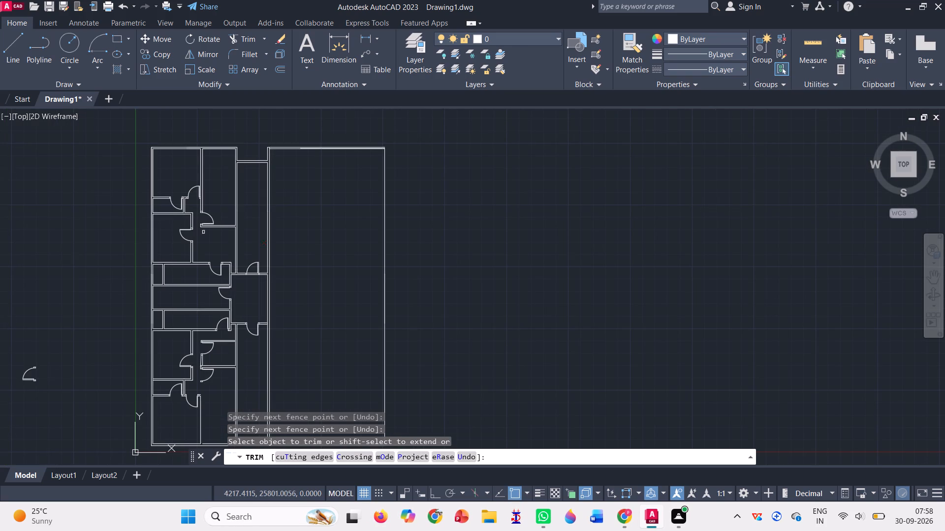
key(Return)
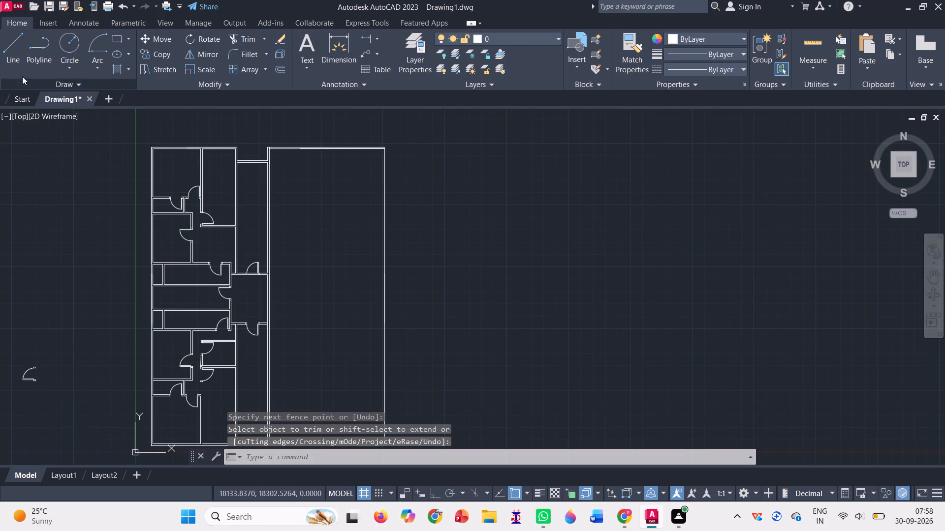
Draw a vertical wall line about 1687 long from the bottom-left room's top-right wall end up past the lower right-swinging door's bottom jamb.
click(16, 56)
scroll(189, 394, up, 4)
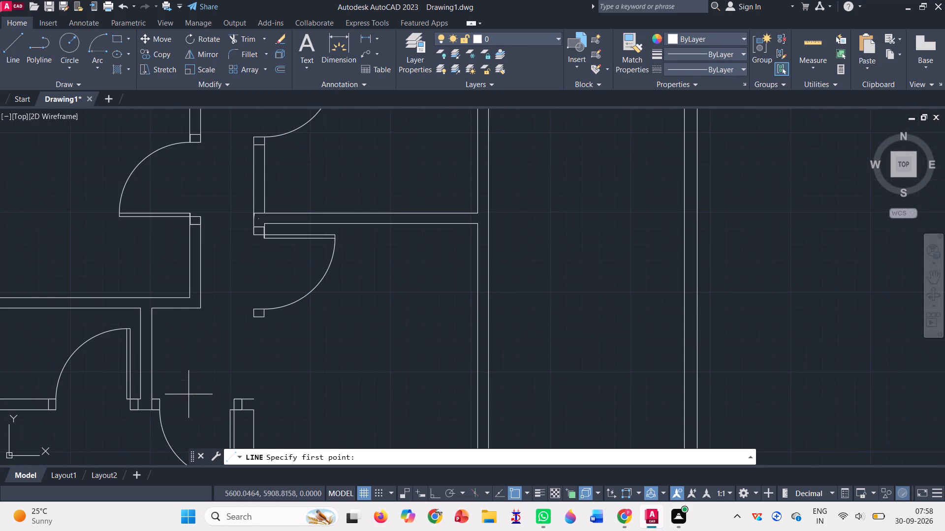
scroll(237, 411, up, 3)
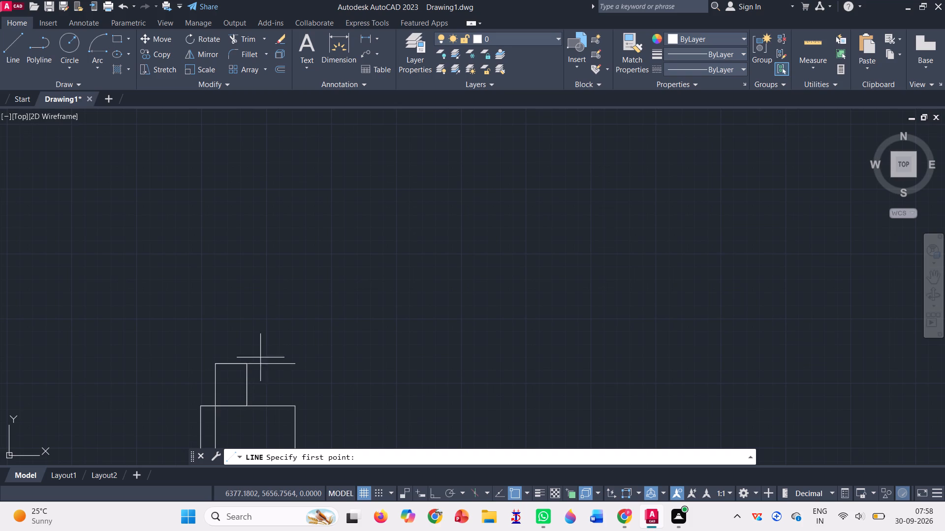
scroll(336, 369, down, 2)
click(322, 384)
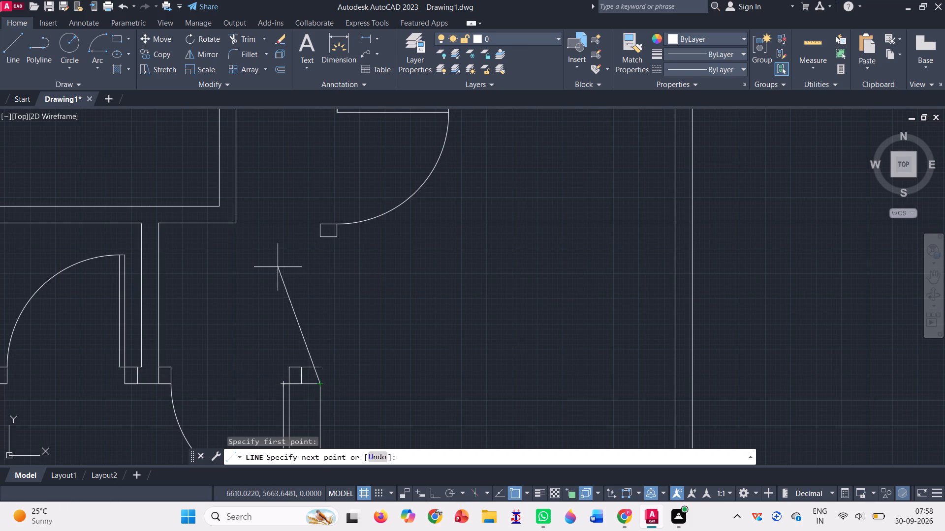
click(317, 213)
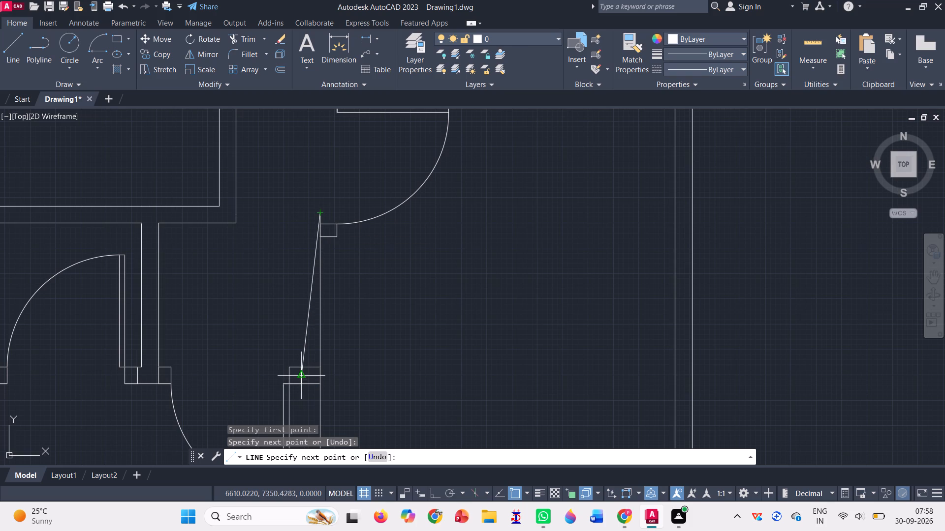
scroll(356, 375, down, 2)
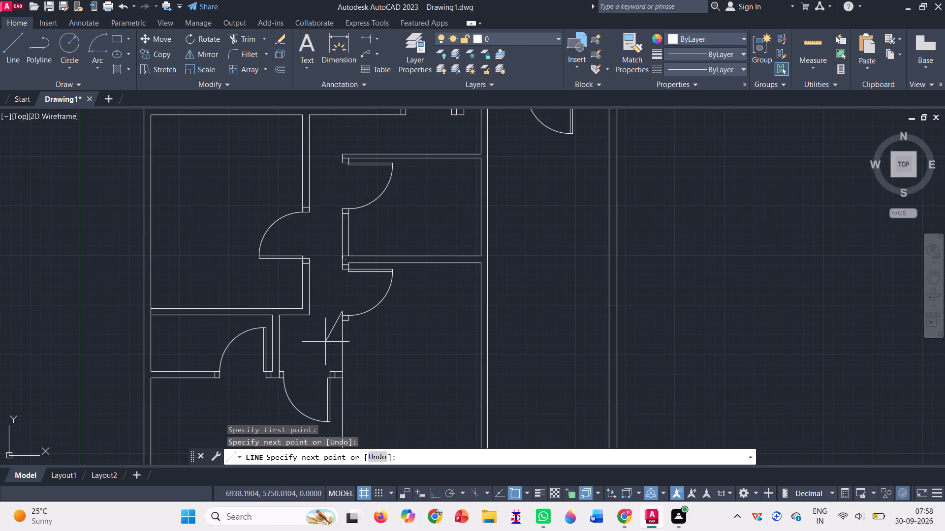
key(Return)
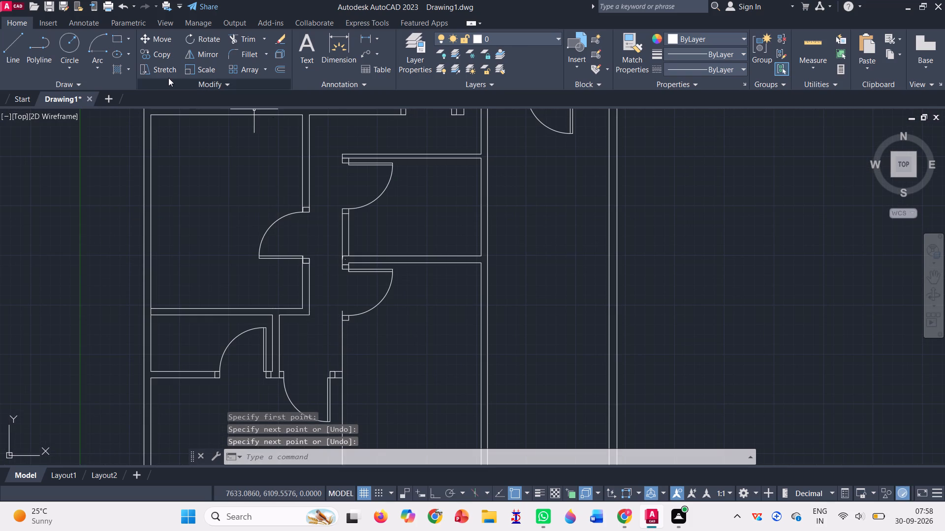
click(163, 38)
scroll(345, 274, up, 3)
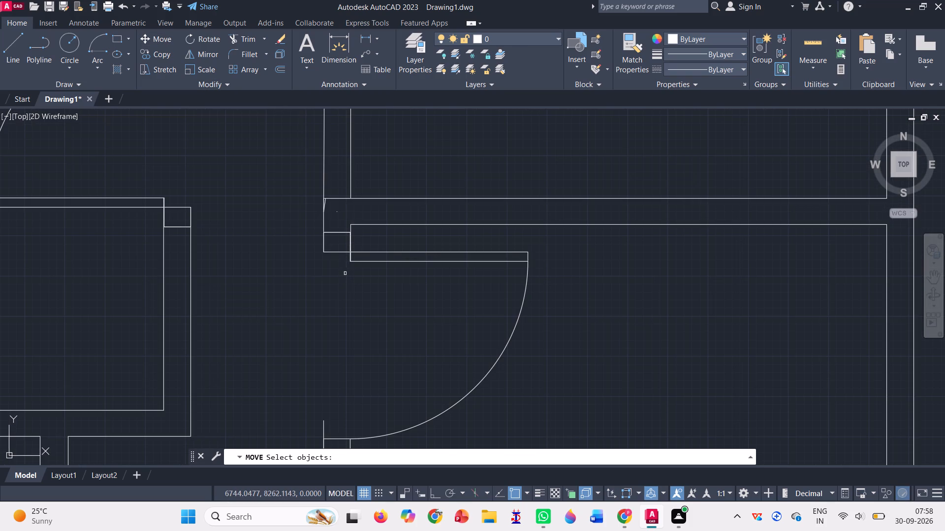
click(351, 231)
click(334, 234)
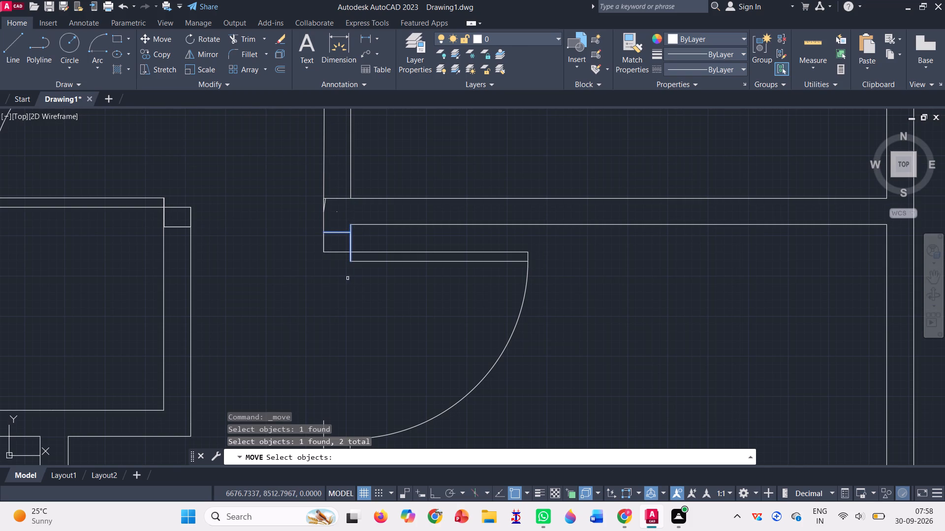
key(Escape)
Draw the wall's second vertical line from that door's bottom jamb down to the inner line of the bottom exterior wall.
scroll(348, 304, down, 3)
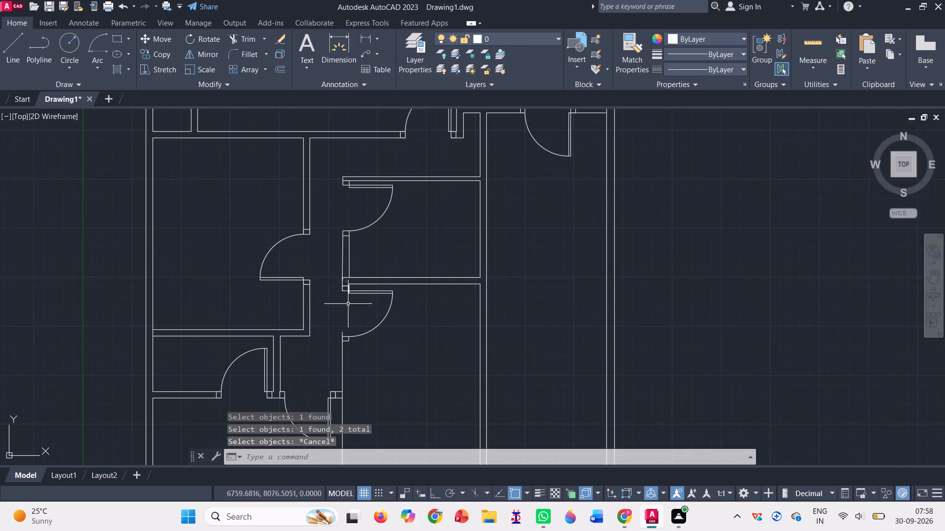
scroll(348, 304, down, 1)
scroll(358, 314, up, 2)
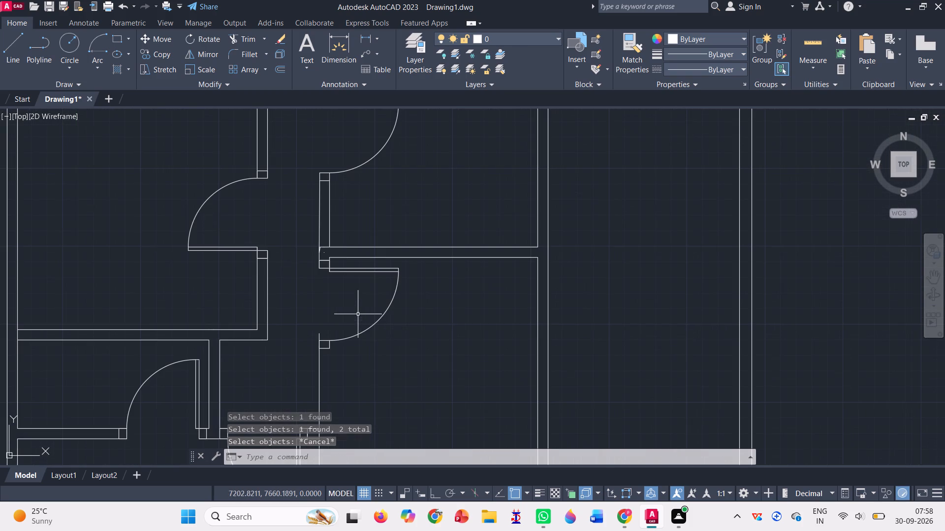
click(13, 64)
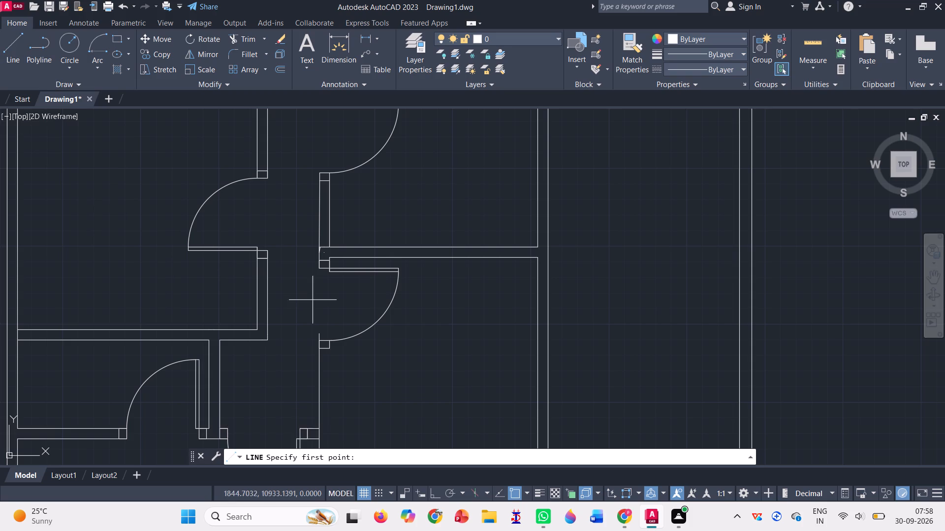
scroll(338, 385, down, 2)
scroll(323, 405, up, 3)
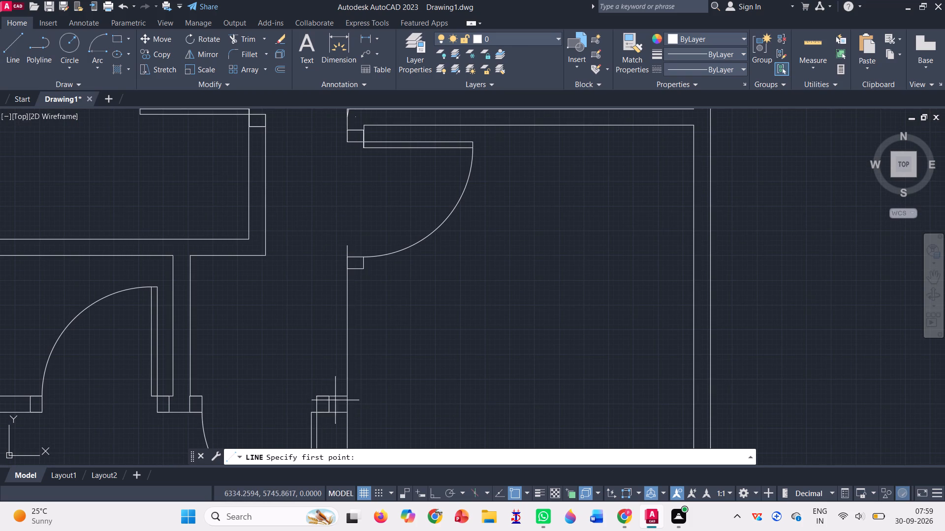
click(364, 272)
scroll(364, 272, down, 5)
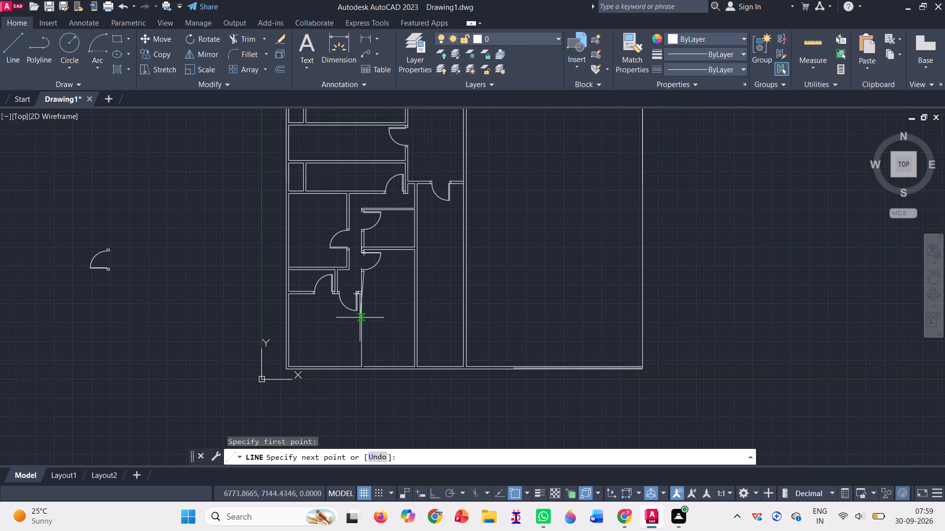
scroll(369, 362, up, 5)
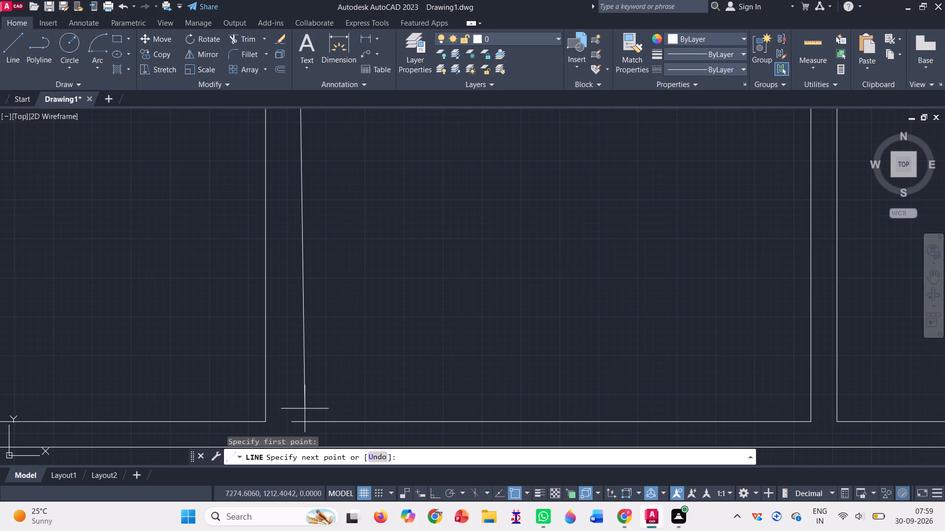
click(293, 420)
scroll(293, 422, down, 4)
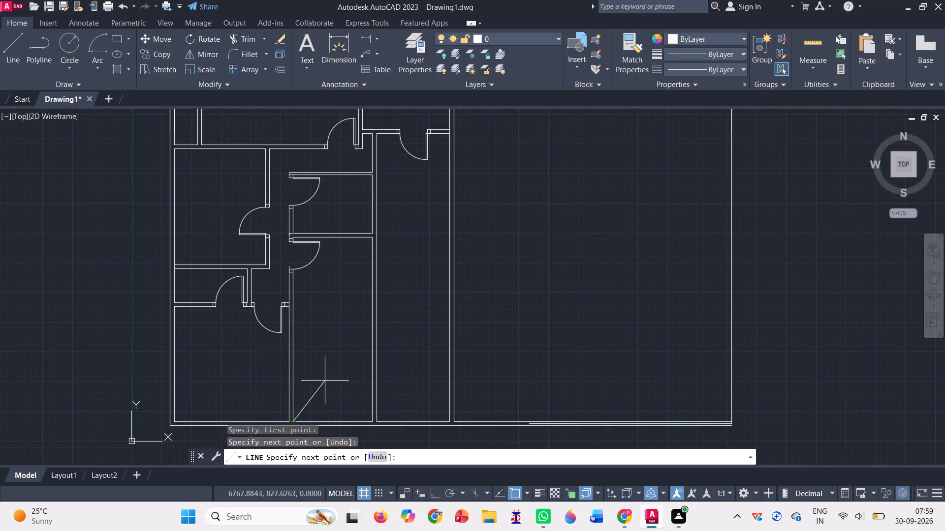
key(Return)
Trim the wall line overhanging above that door's bottom jamb and the line segment closing the short wall stub beside the bottom-left room's door.
scroll(292, 274, up, 5)
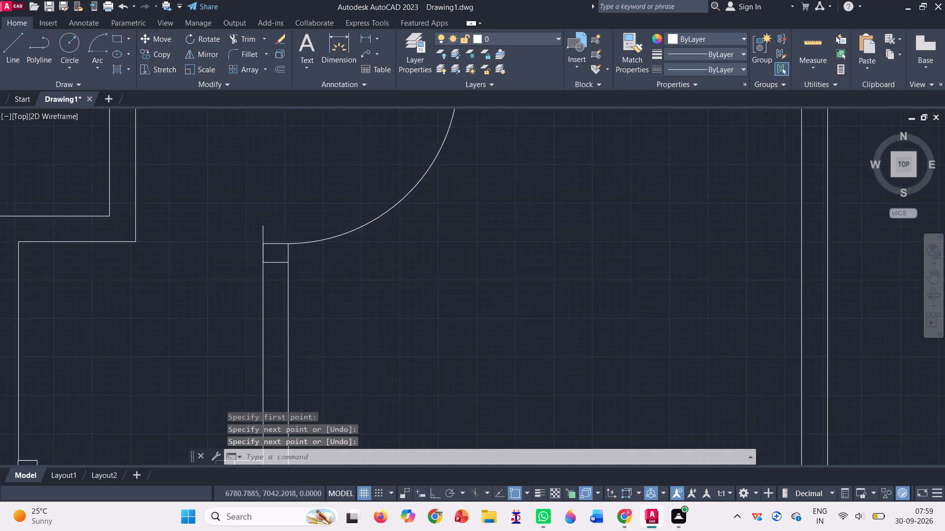
click(244, 37)
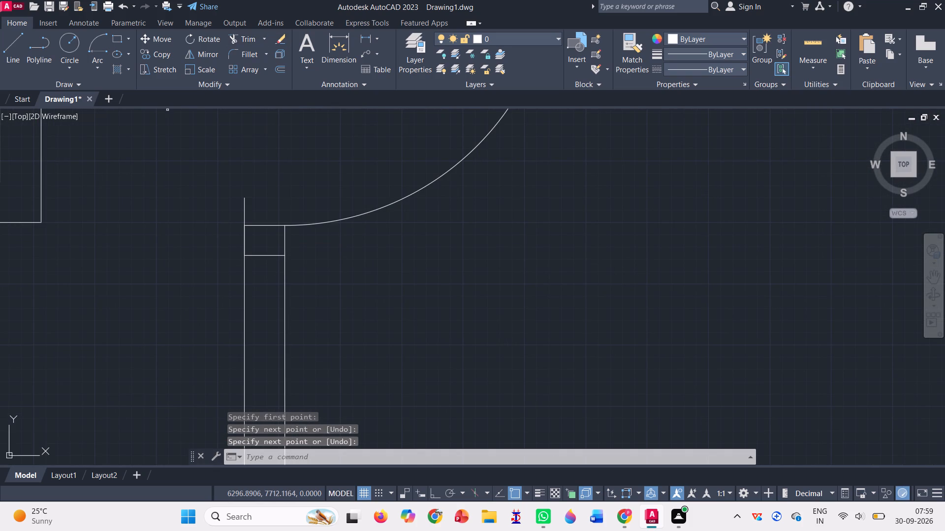
click(244, 203)
scroll(253, 189, down, 4)
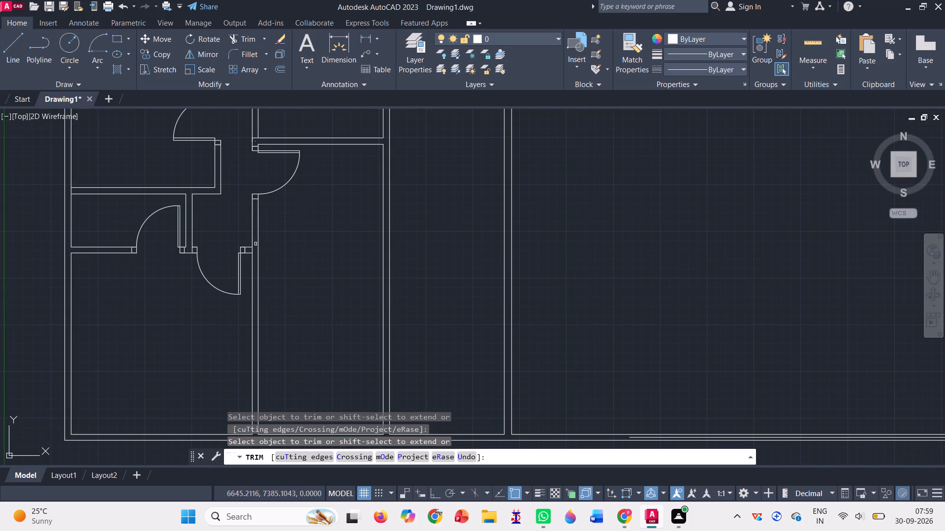
scroll(249, 250, up, 5)
drag(263, 251, 274, 246)
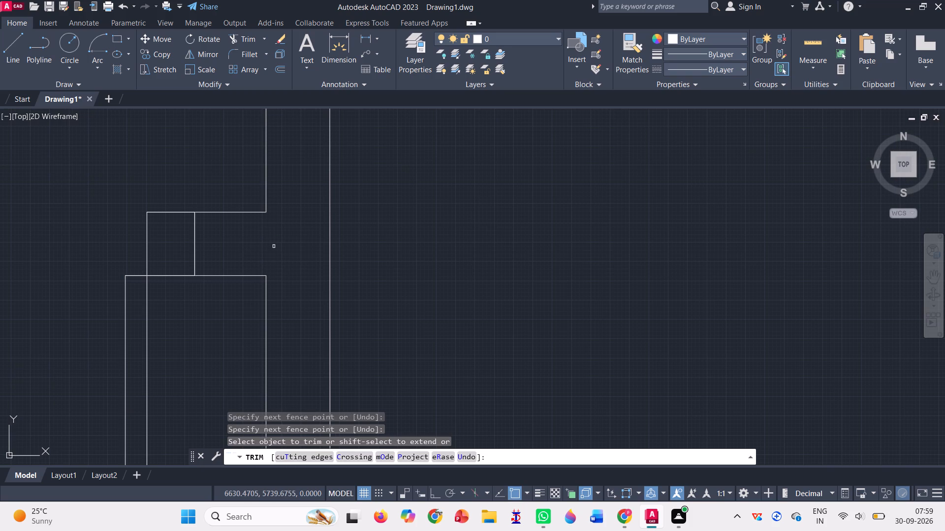
scroll(268, 255, down, 8)
key(Return)
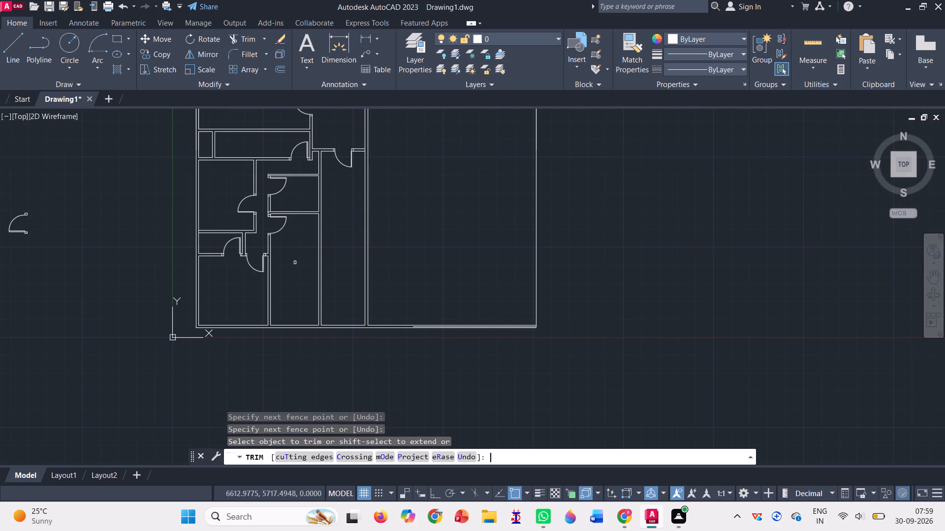
Delete the spare door with jambs lying outside the floor plan.
scroll(261, 287, down, 2)
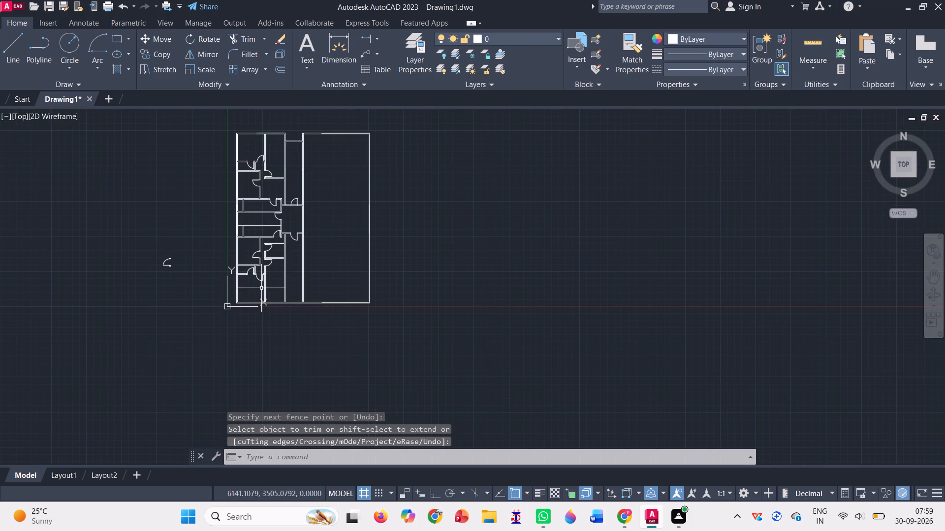
scroll(167, 241, up, 2)
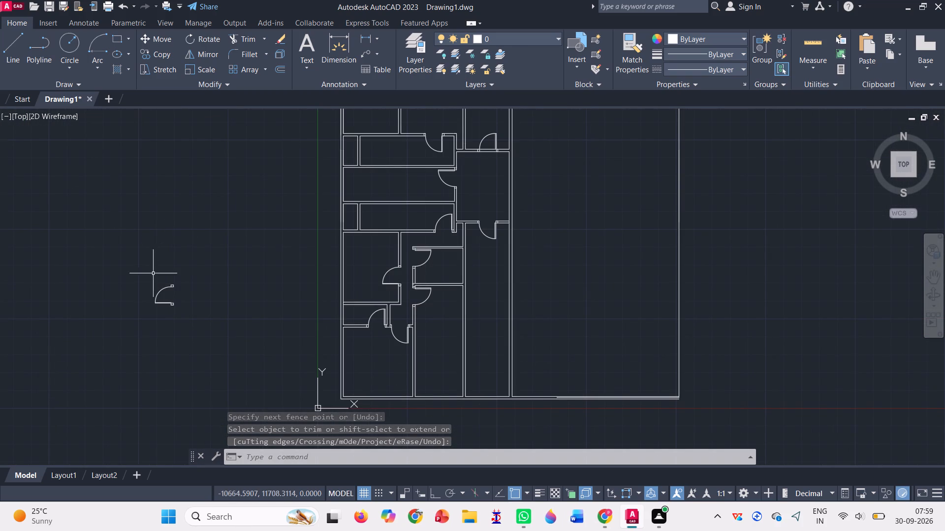
drag(137, 282, 148, 331)
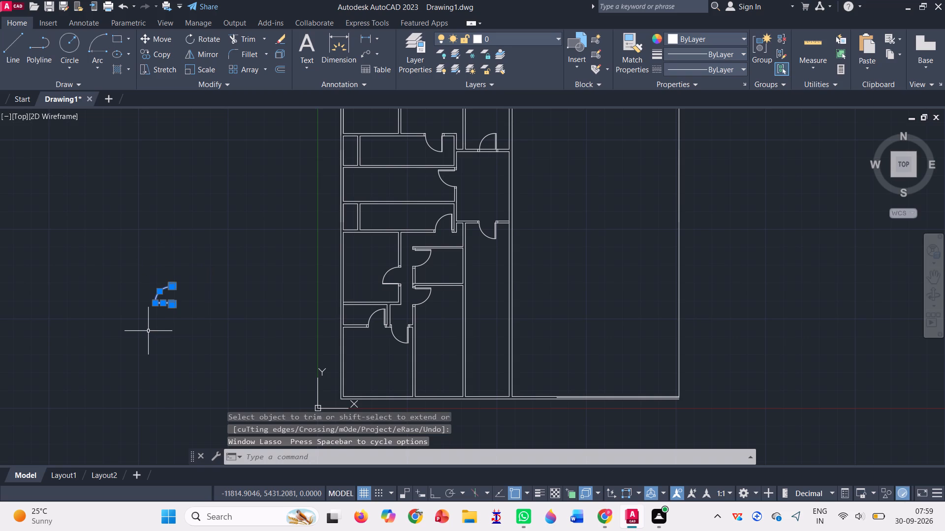
key(Delete)
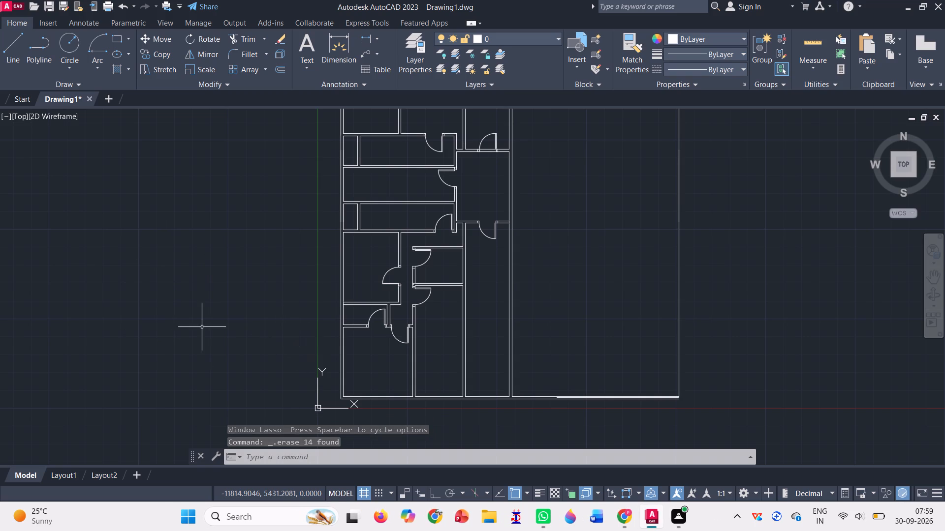
Draw connected lines from the uppermost narrow room's top-left corner across the exterior wall, down to the lowest narrow room's bottom-left corner, and outward again.
click(10, 48)
scroll(340, 129, up, 3)
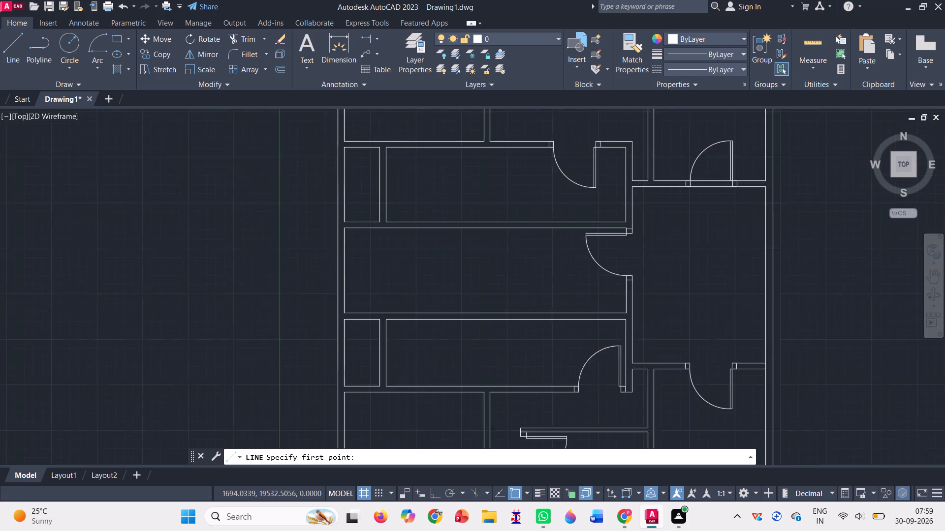
click(343, 162)
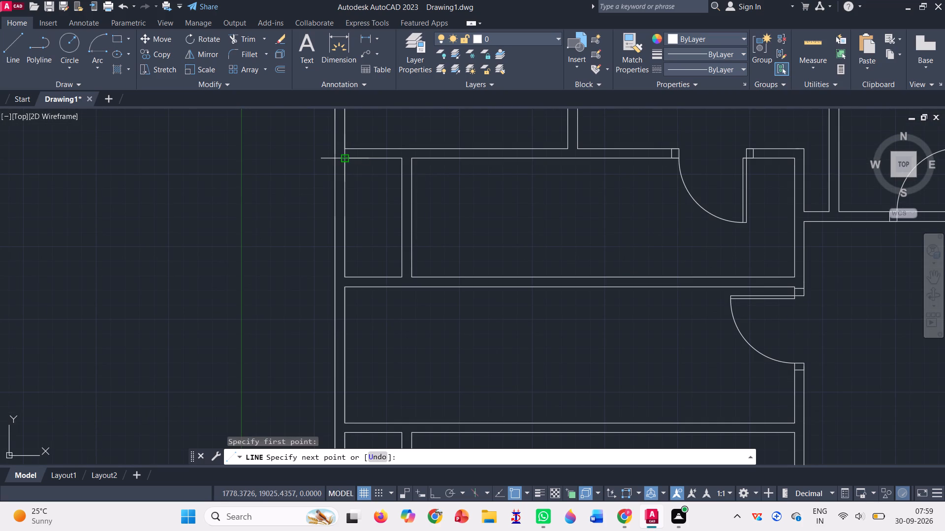
click(336, 161)
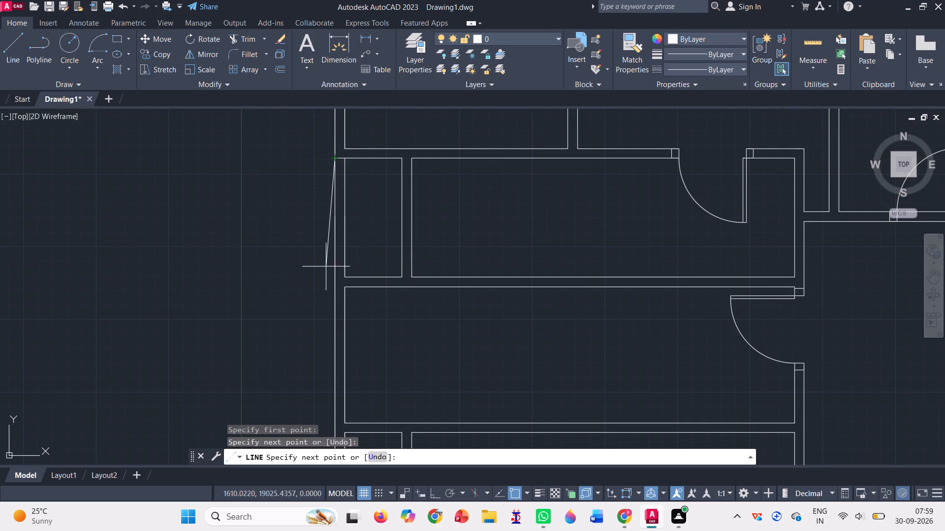
scroll(339, 320, down, 2)
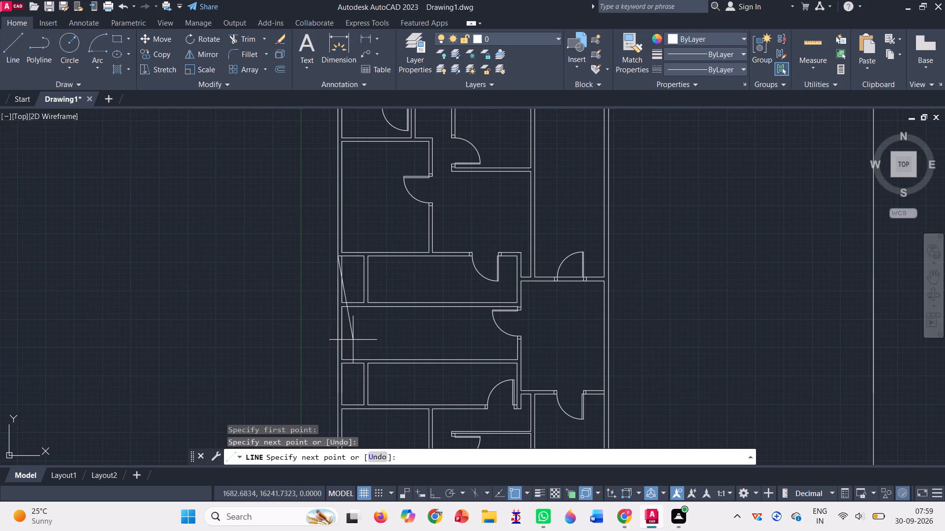
scroll(345, 417, up, 1)
click(338, 397)
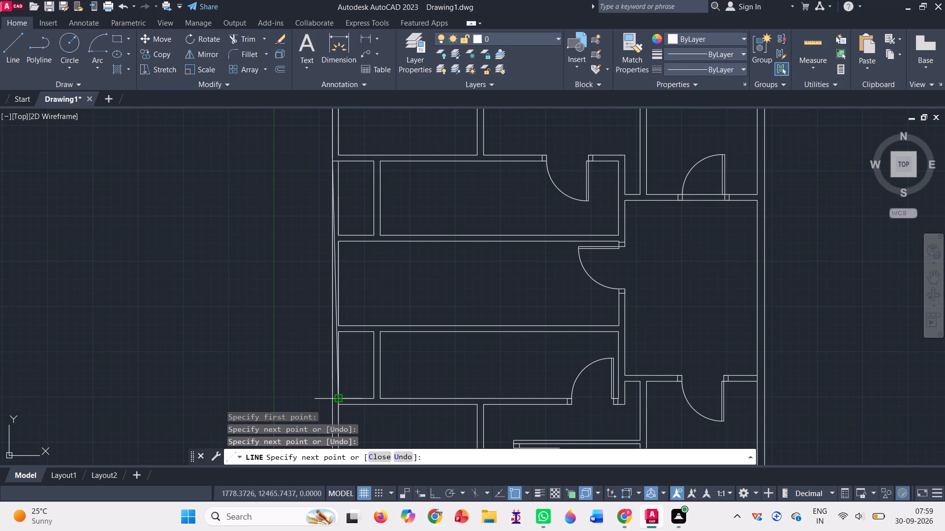
click(327, 400)
key(Return)
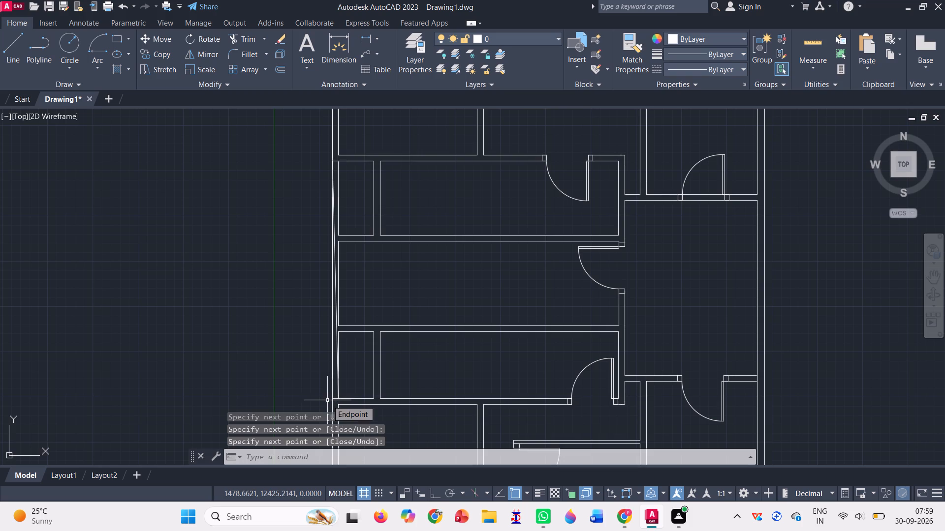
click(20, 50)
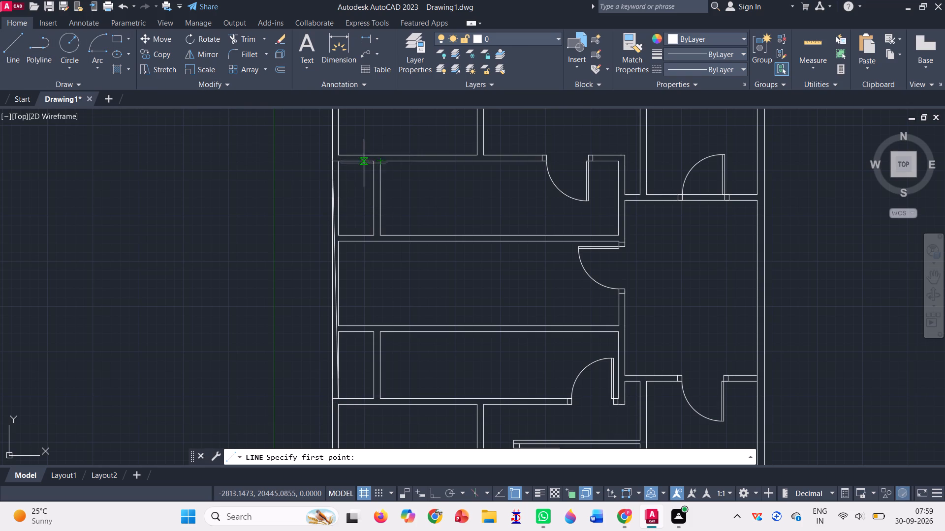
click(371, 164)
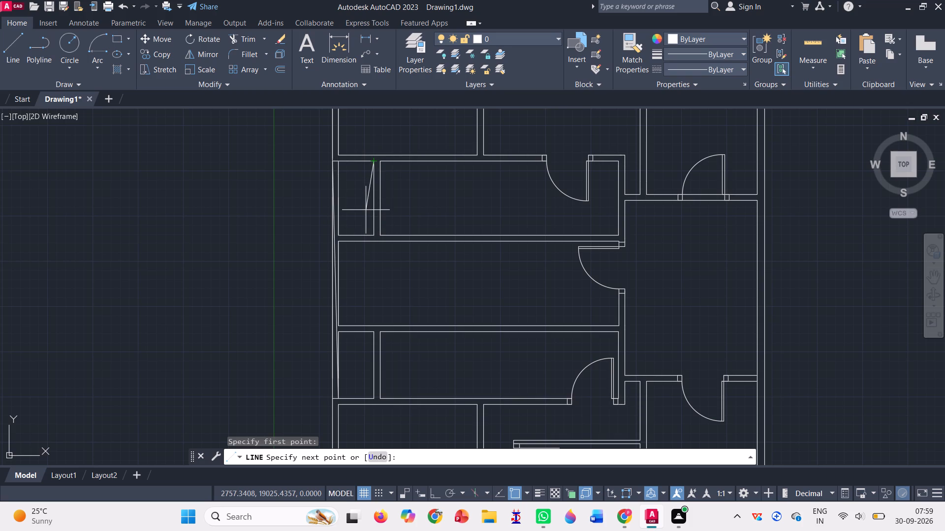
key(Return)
Draw a vertical line across the middle narrow room, joining the outer partition lines of the narrow rooms above and below it.
key(l)
key(Return)
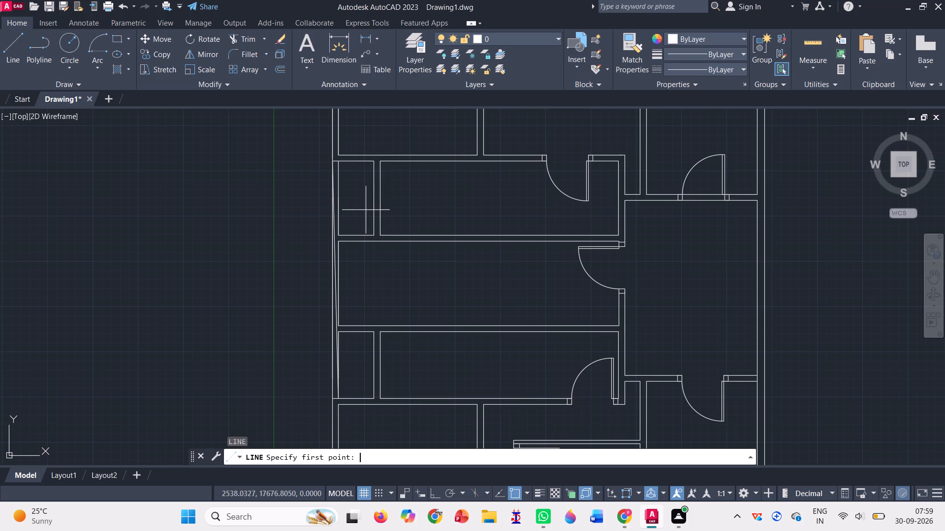
click(375, 238)
click(374, 246)
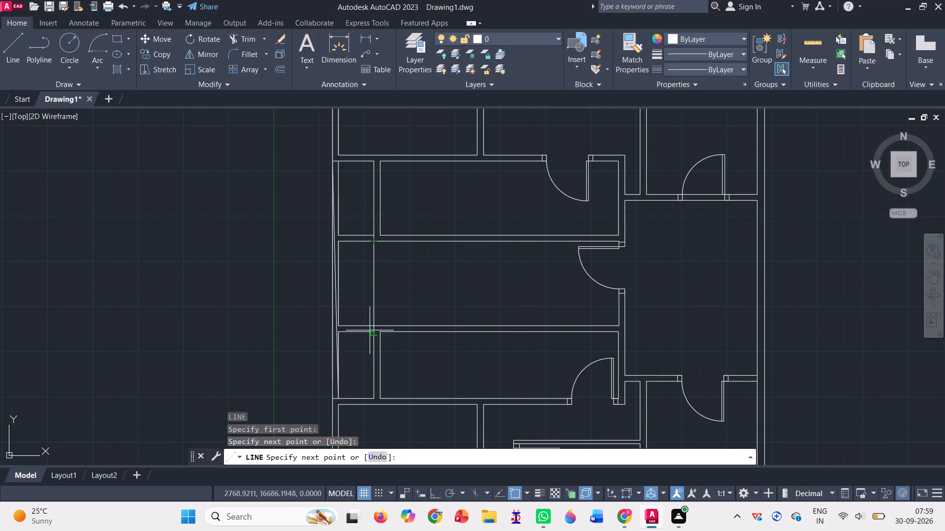
click(374, 336)
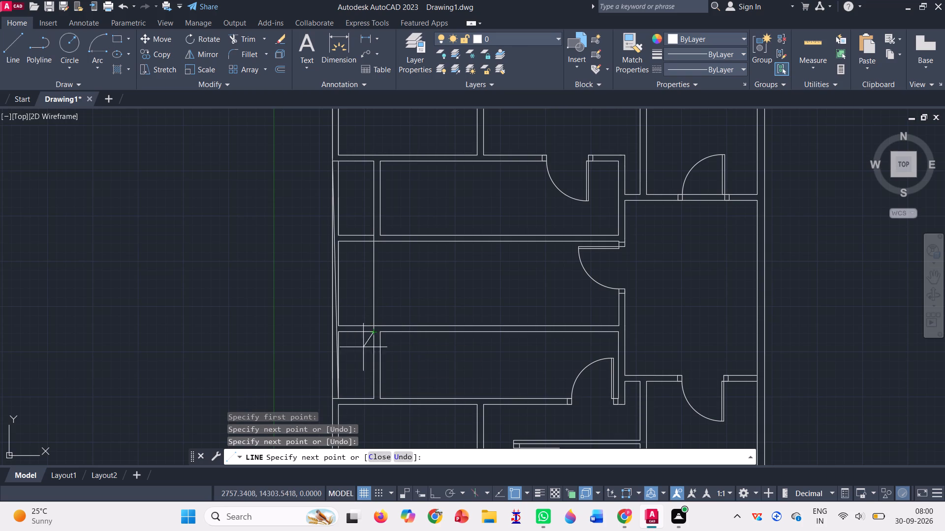
key(Return)
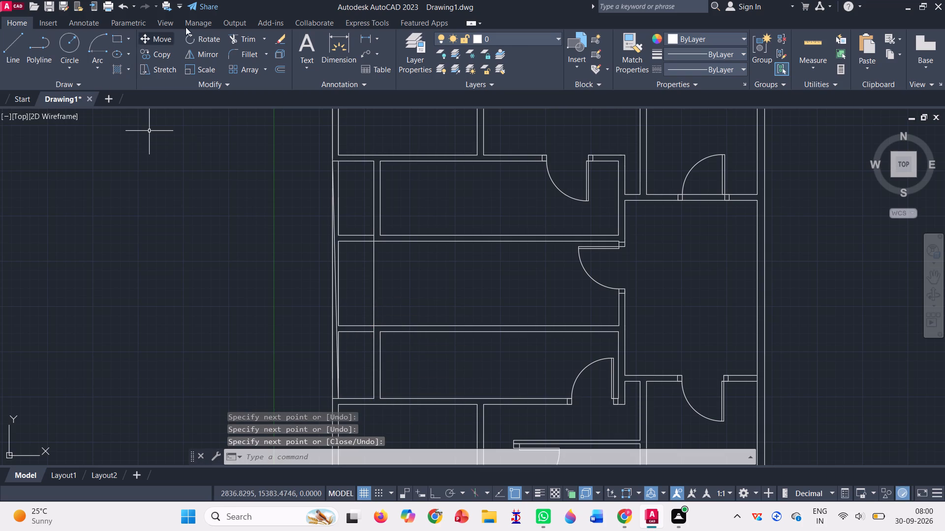
Trim away the exterior wall and wall ends beyond the narrow rooms' left partitions, plus the line crossing the middle narrow room.
click(234, 40)
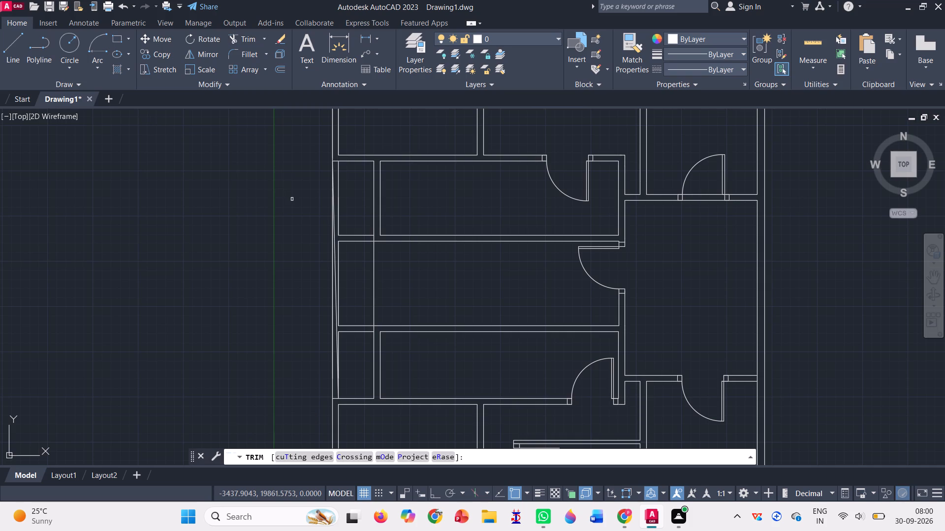
drag(292, 199, 307, 295)
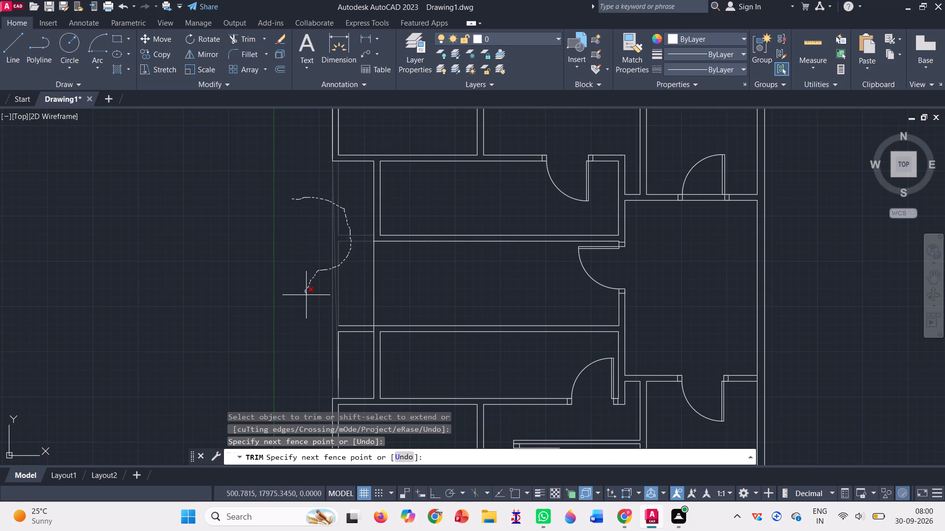
drag(307, 295, 384, 295)
drag(384, 295, 388, 292)
Draw a vertical line between the two walls of the open middle passage, a short distance inside its open left end.
scroll(335, 272, down, 4)
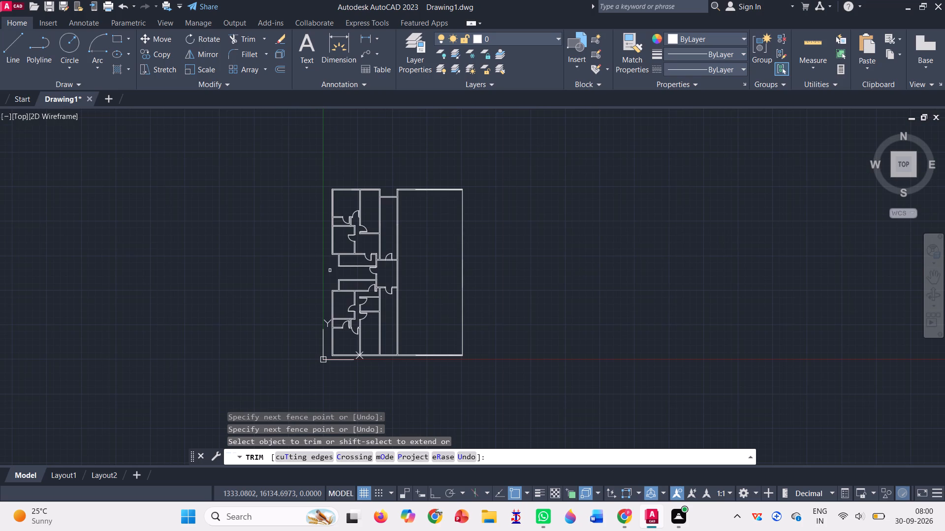
scroll(329, 270, up, 3)
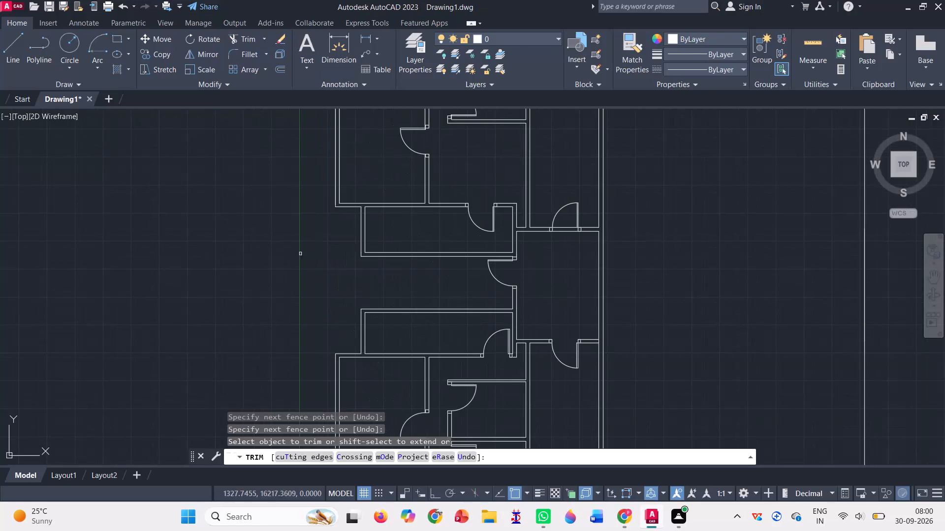
click(17, 50)
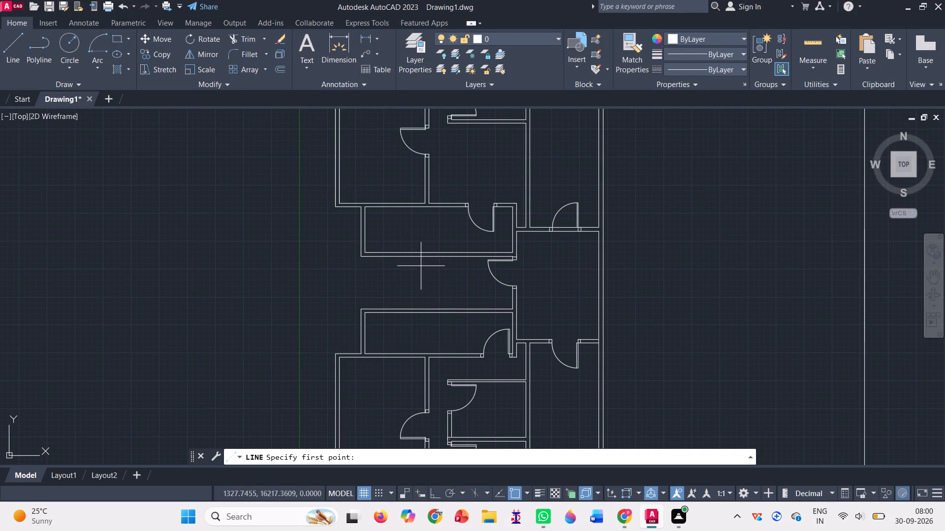
scroll(421, 266, up, 3)
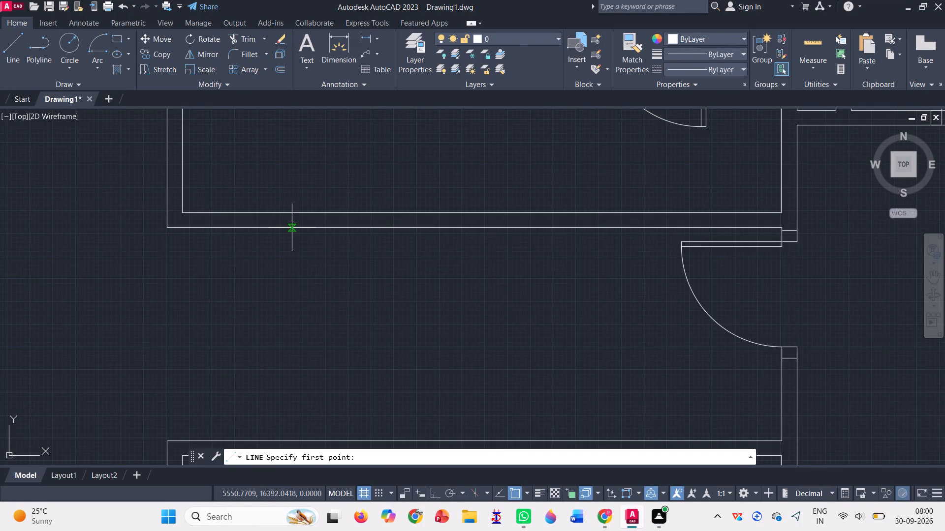
click(291, 228)
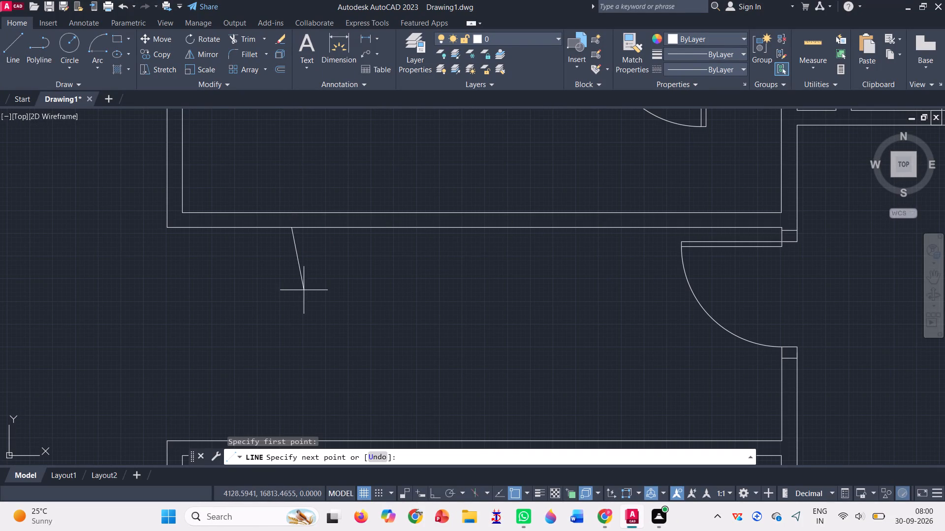
scroll(299, 352, down, 1)
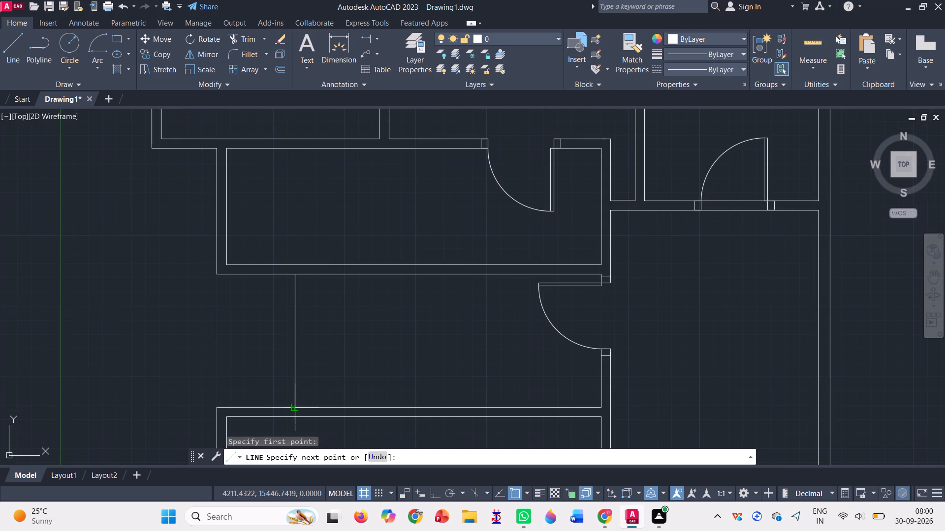
click(294, 406)
key(Return)
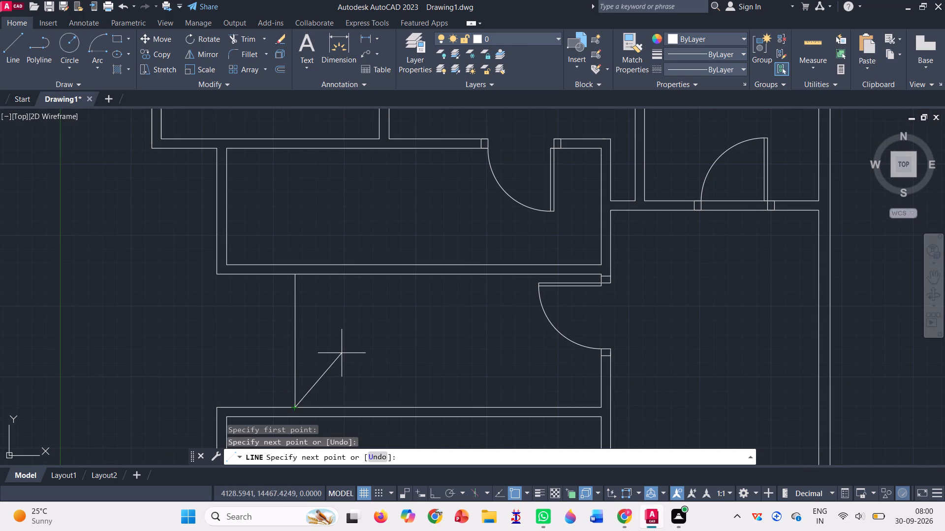
Copy that vertical line along the passage toward the door at distances of 100 and 200.
click(156, 51)
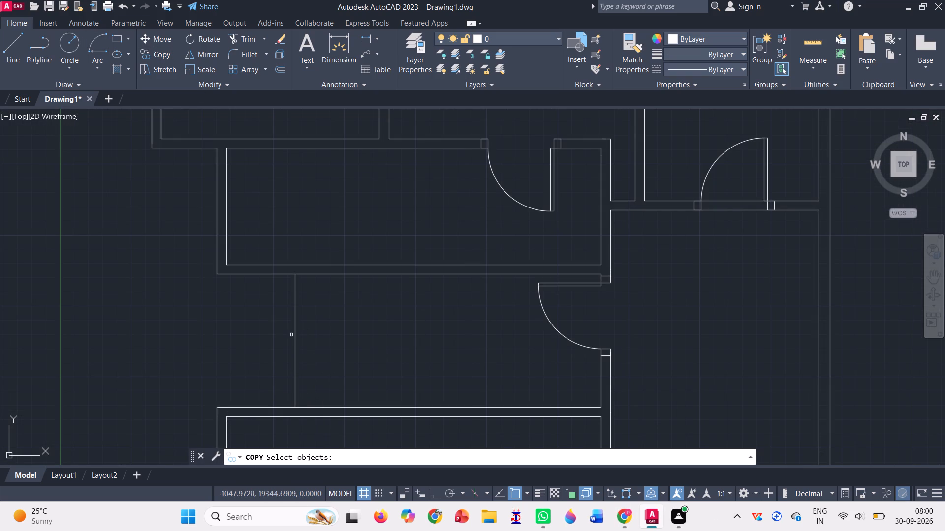
click(295, 338)
key(Return)
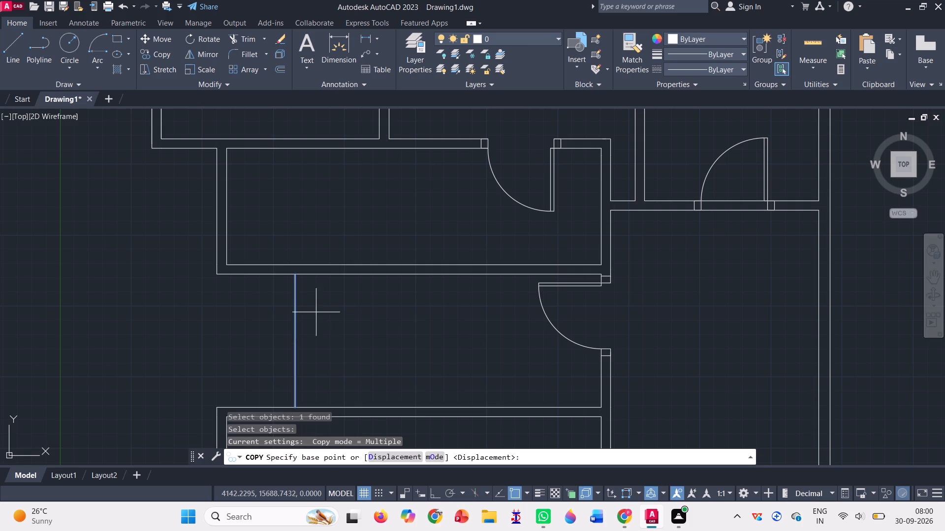
click(295, 275)
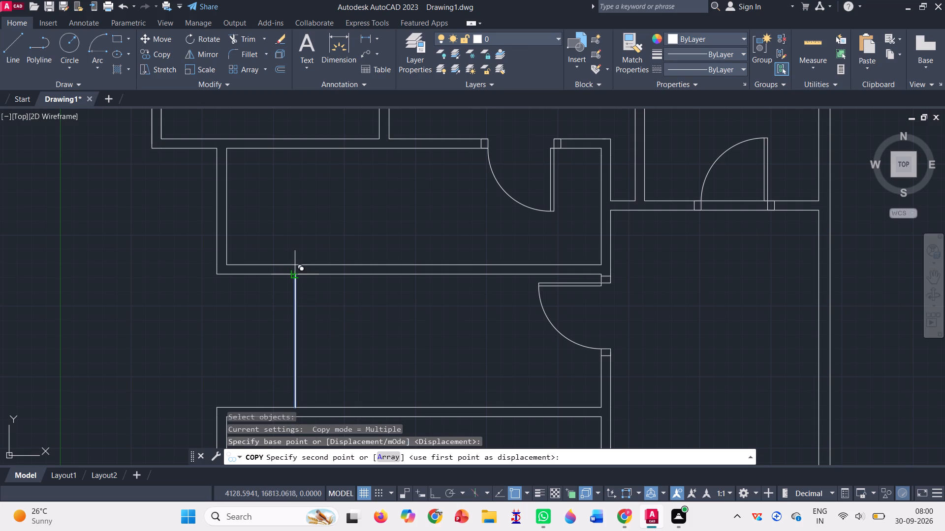
text(1')
key(Return)
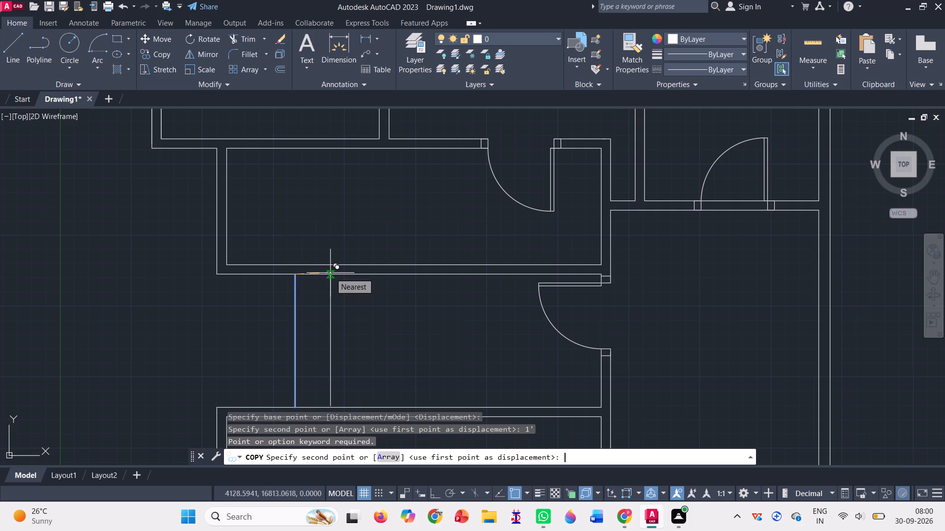
key(2)
key(apostrophe)
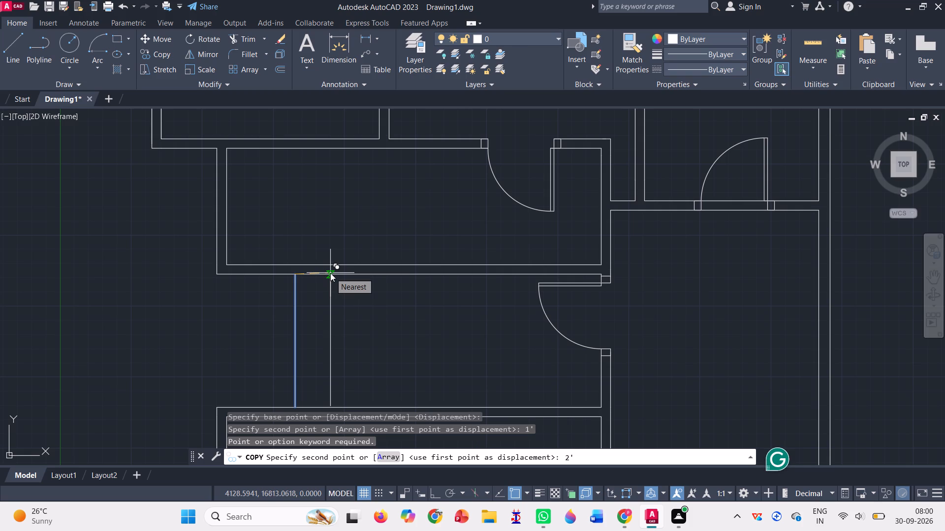
key(BackSpace)
key(BackSpace)
text(100)
key(Return)
text(200)
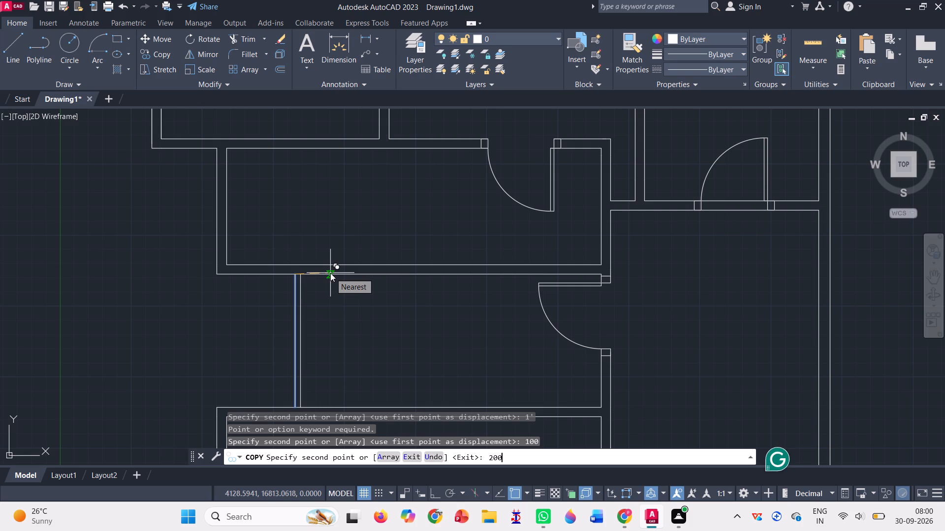
key(Return)
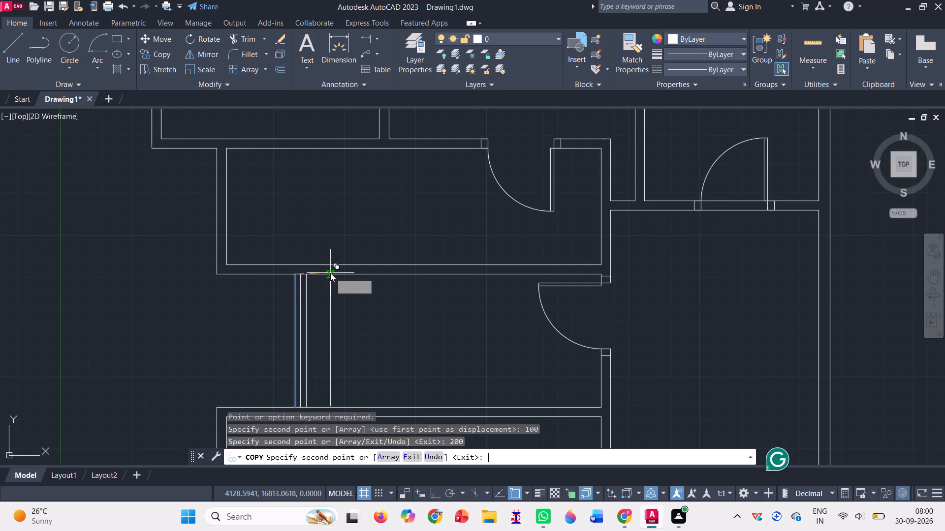
Place further copies of the line at distances of 400, 600, 800, 1000 and 1200 from the original.
text(400)
key(Return)
text(600)
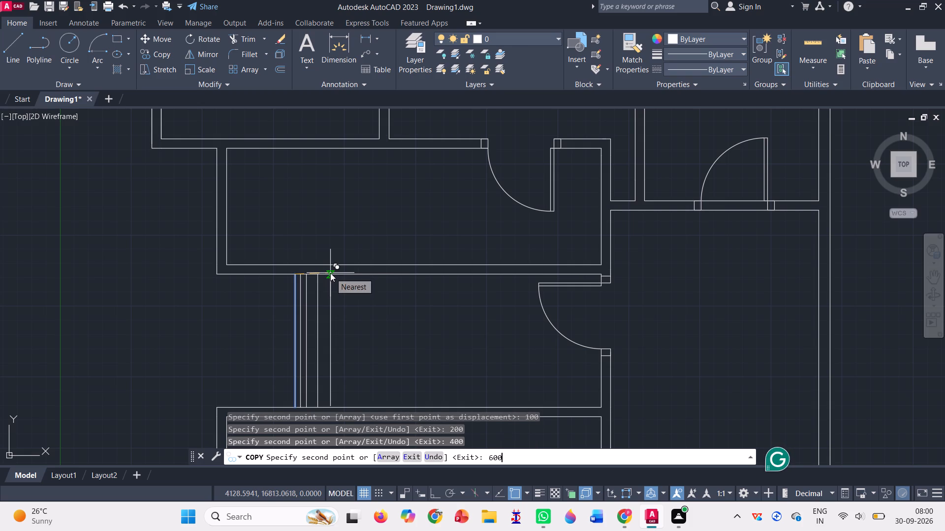
key(Return)
text(800)
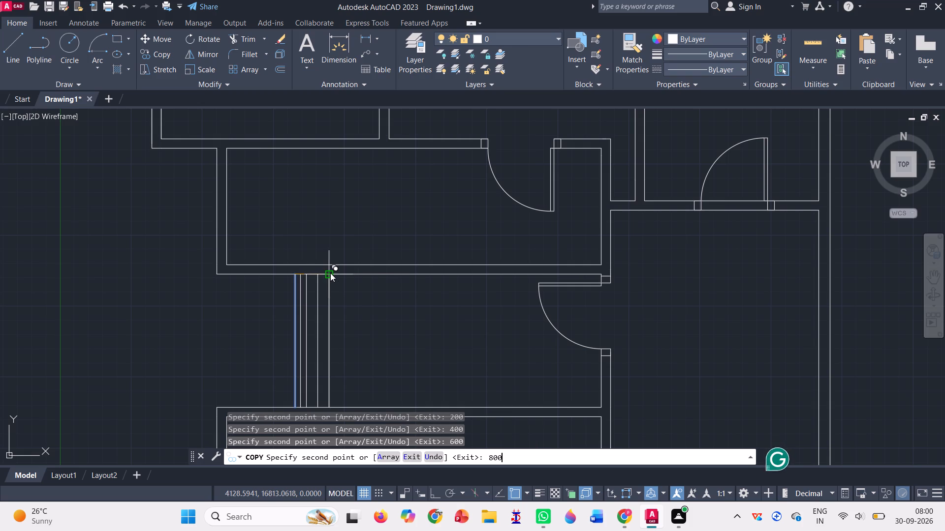
key(Return)
key(9)
key(BackSpace)
text(1000)
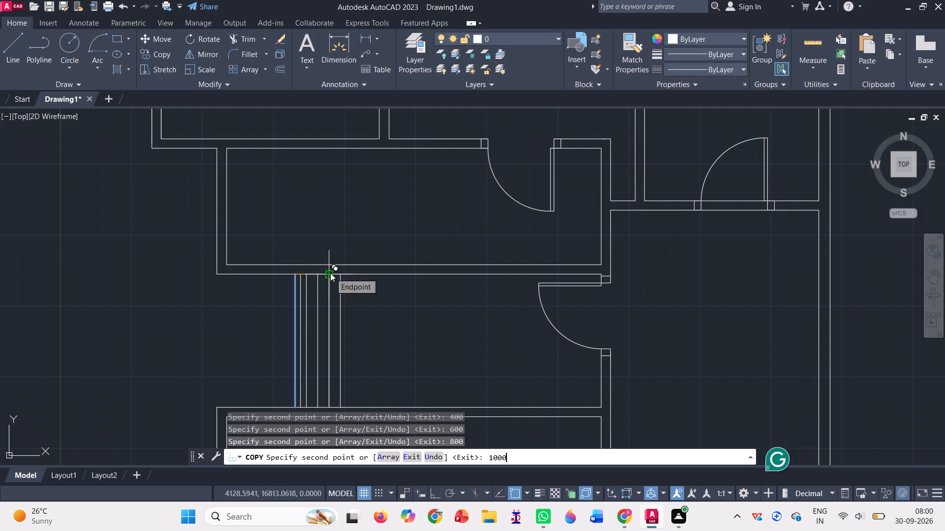
key(Return)
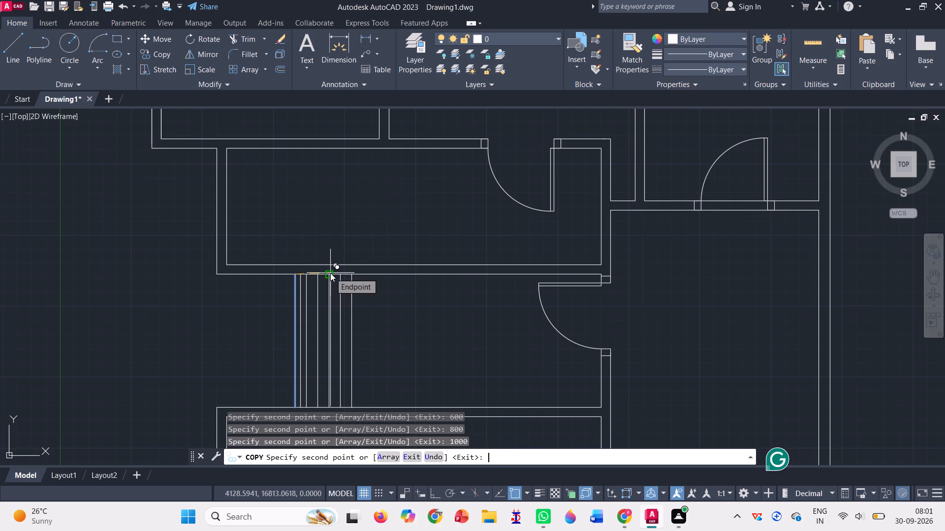
text(1200)
key(Return)
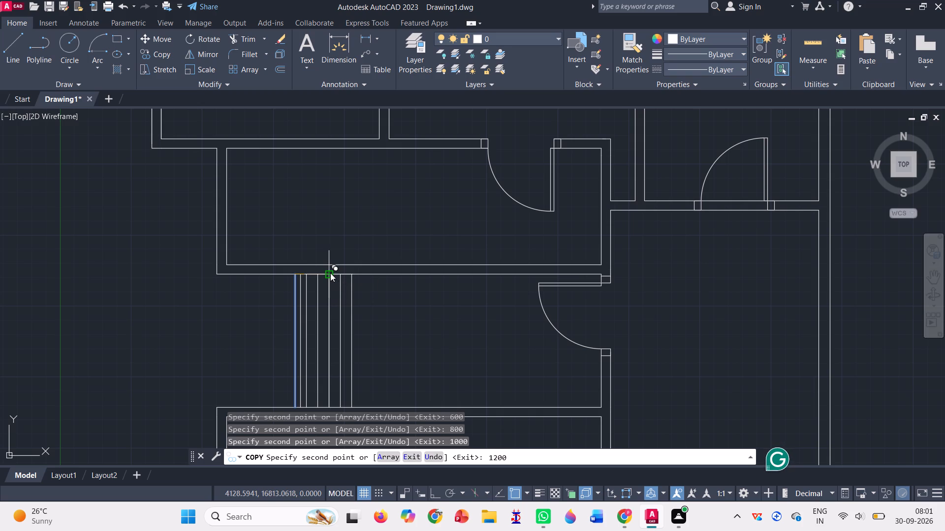
Place further copies of the step line at distances of 1400, 1600, 1800, 2000, 2200 and 2400 from the original.
text(1400)
key(Return)
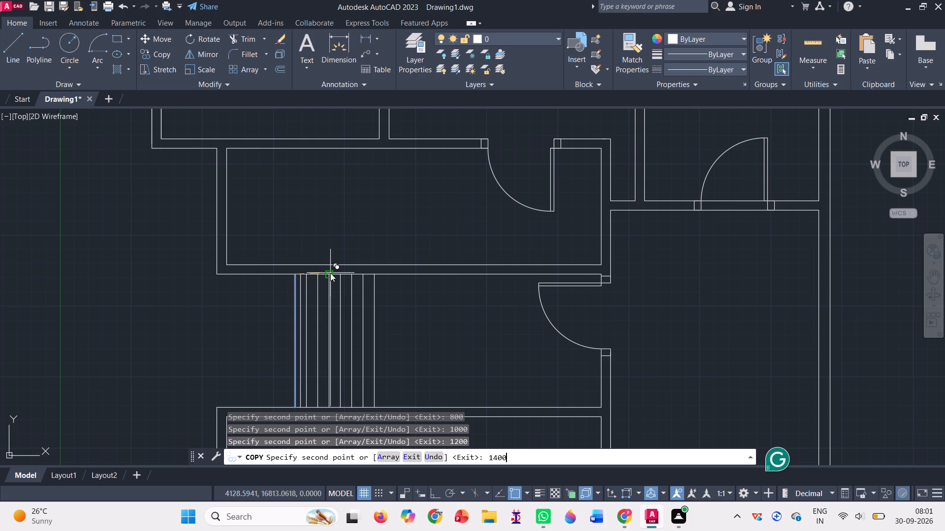
text(1600)
key(Return)
text(1800)
key(Return)
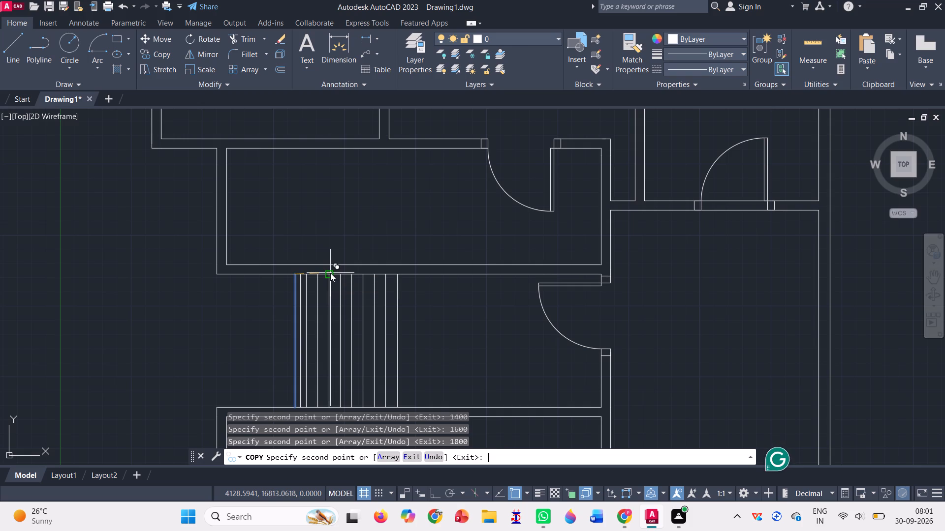
text(2000)
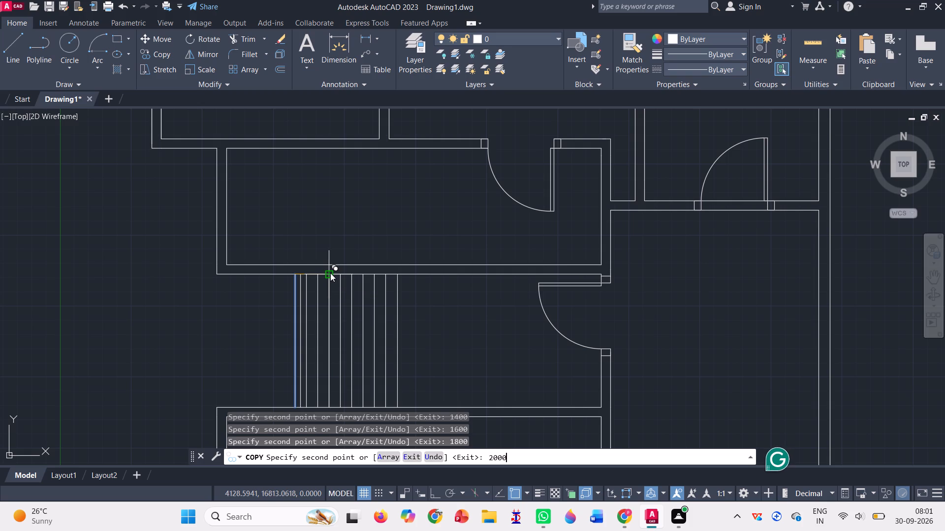
key(Return)
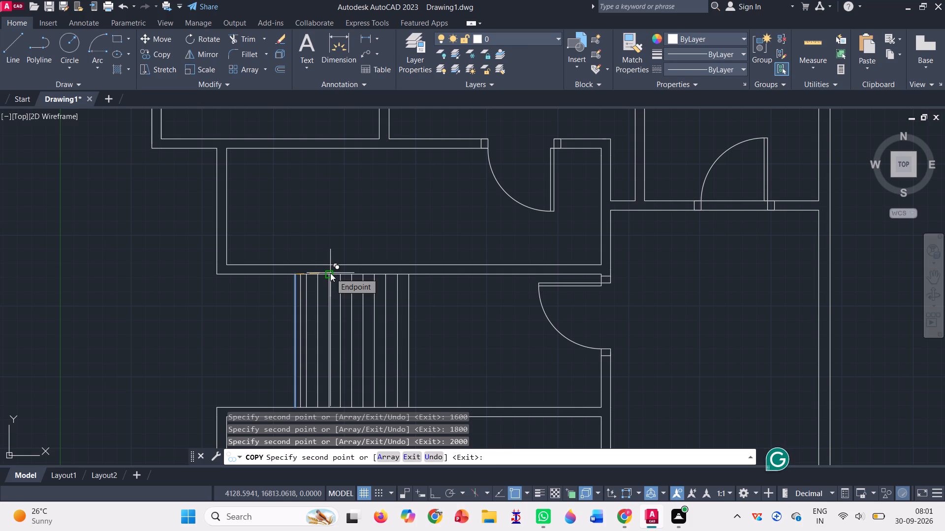
text(21)
key(BackSpace)
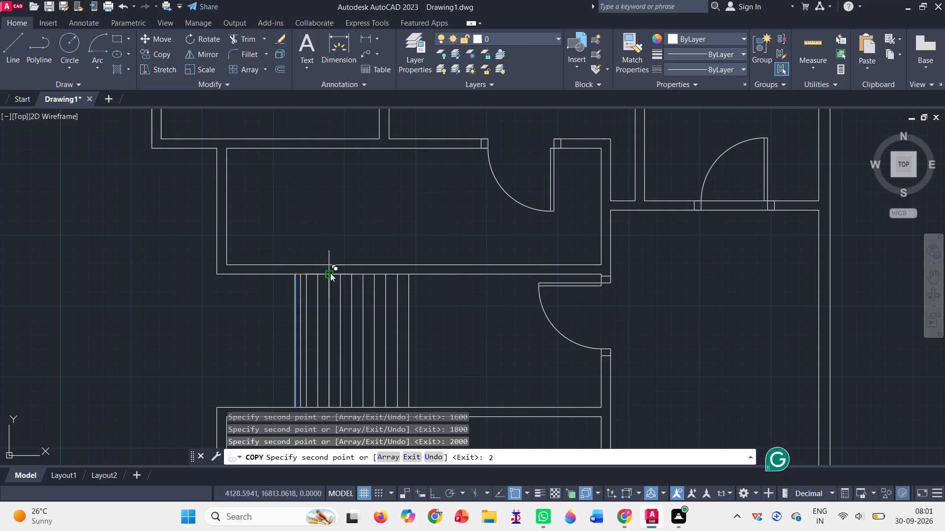
text(200)
key(Return)
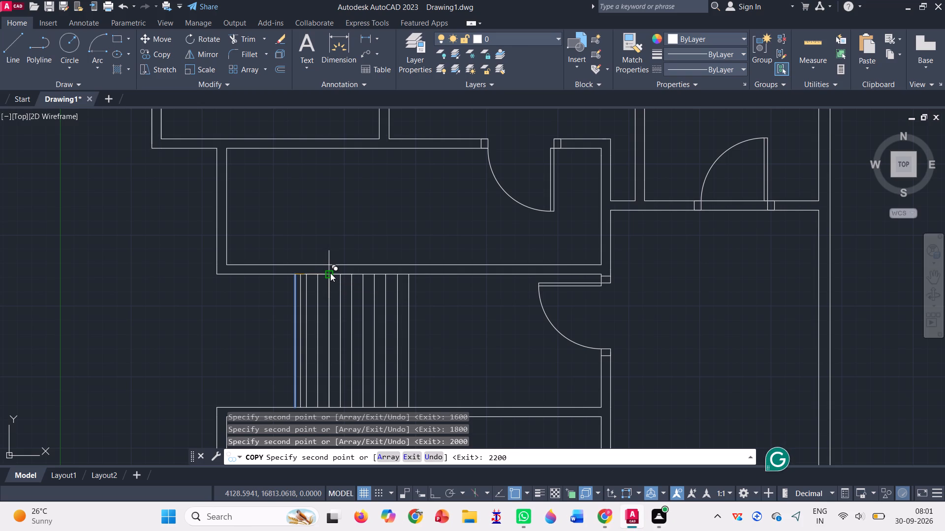
text(2400)
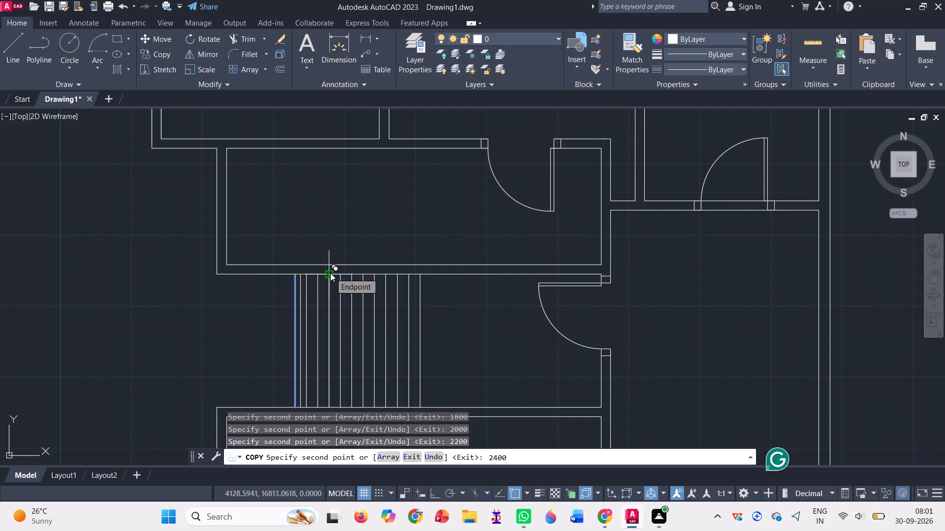
key(Return)
key(Return)
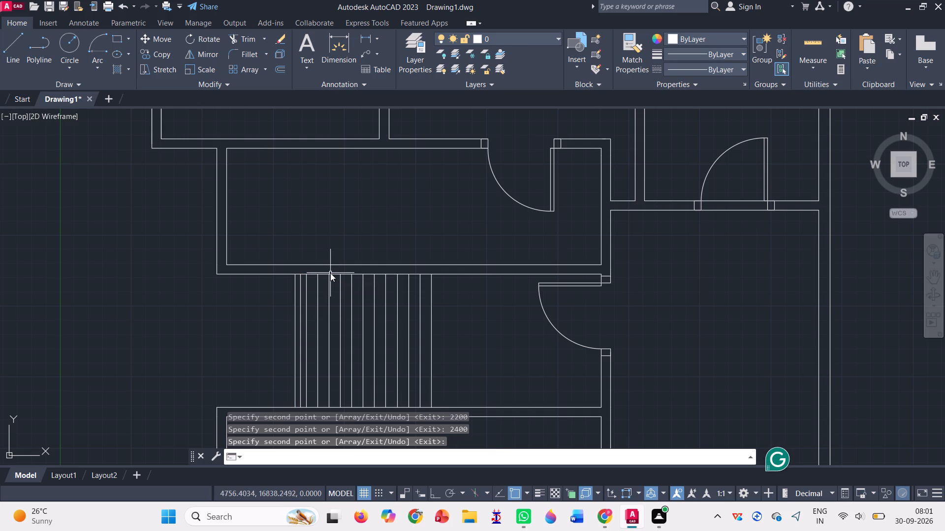
Delete the extra step line 100 from the first one, between the first two evenly spaced steps.
click(300, 321)
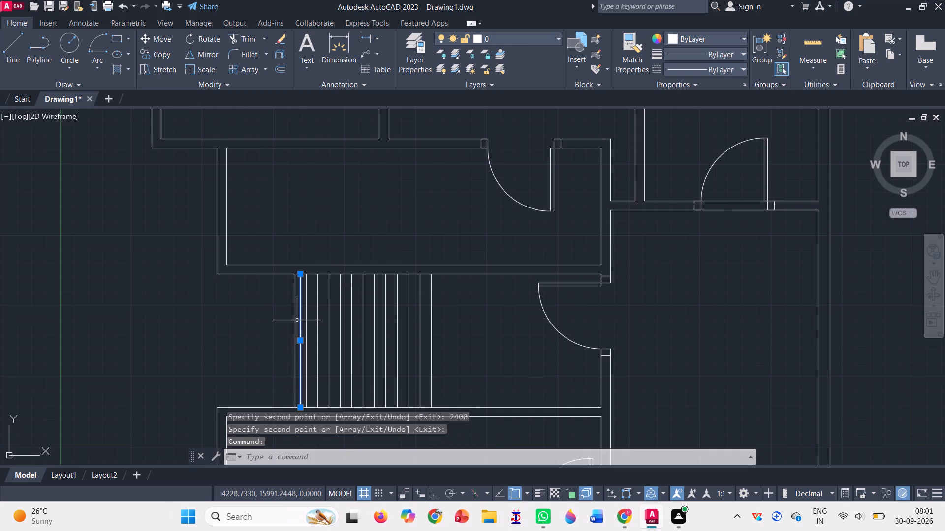
key(Delete)
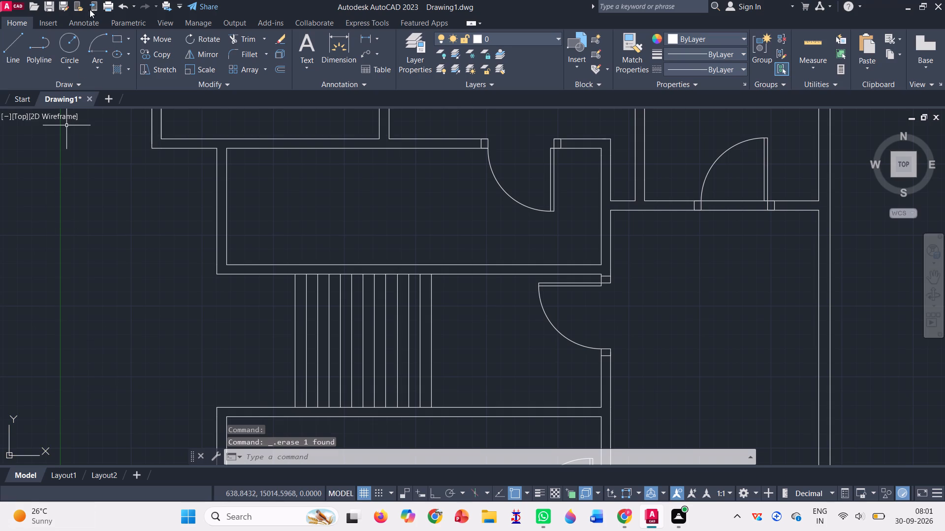
With Ortho on, draw a central strip 200 wide across all the step lines, starting 100 above the first line's midpoint.
click(22, 42)
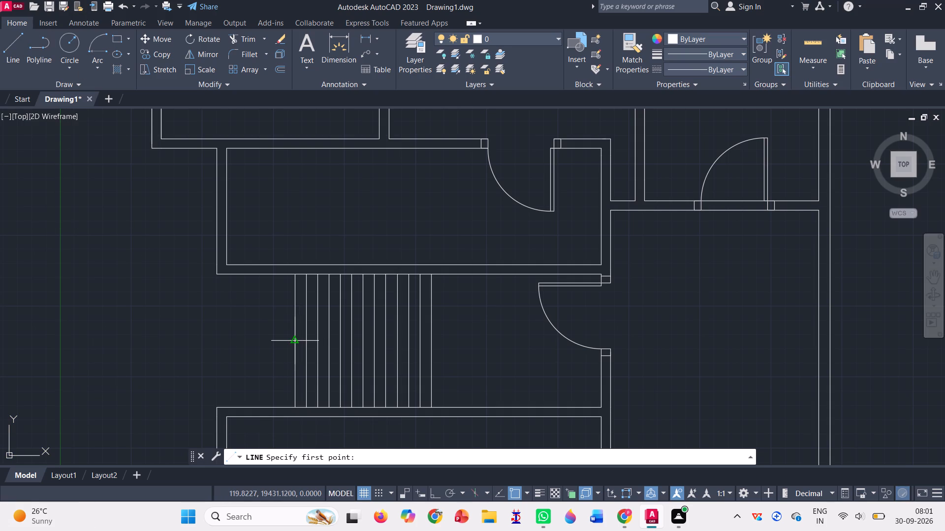
click(297, 340)
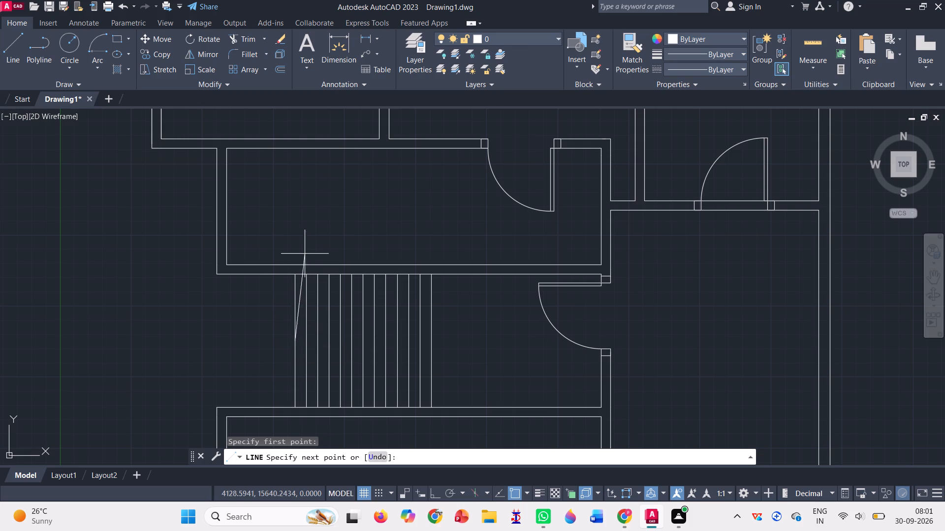
click(439, 491)
scroll(294, 313, up, 2)
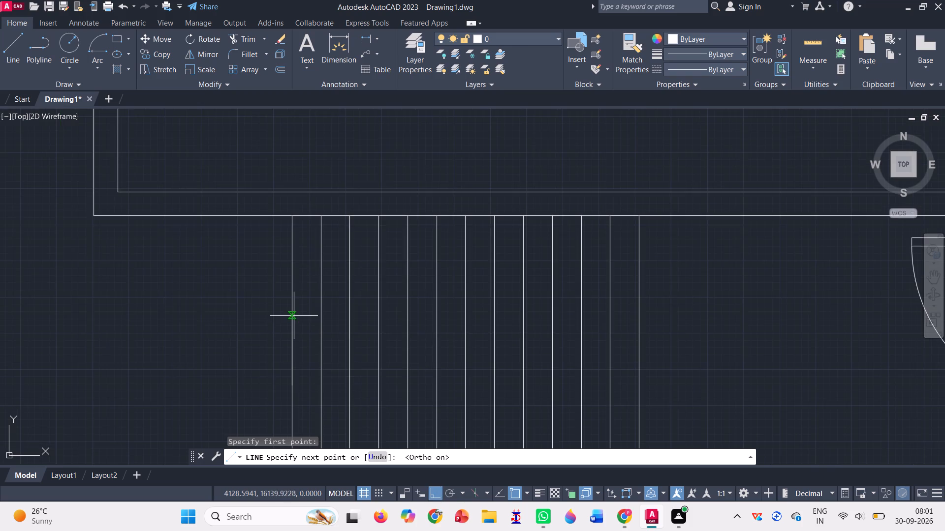
scroll(294, 316, down, 2)
text(100)
key(Return)
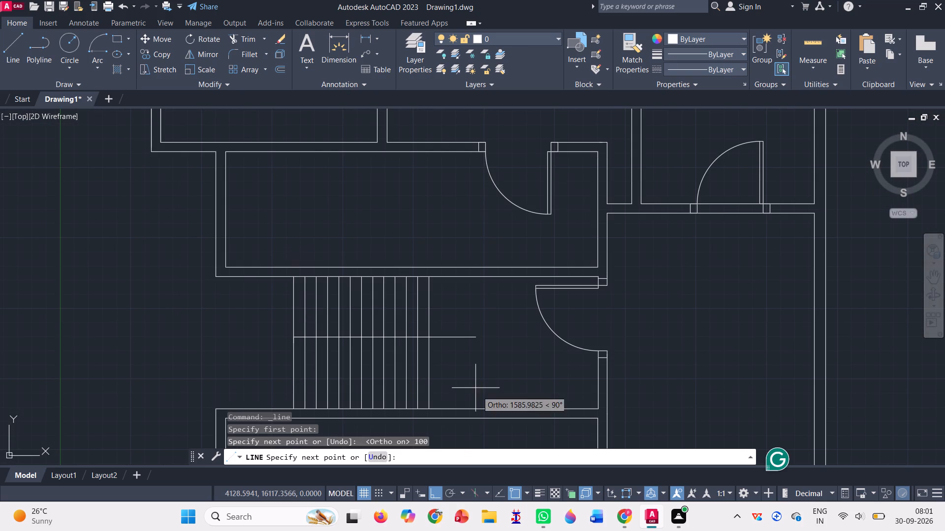
click(430, 339)
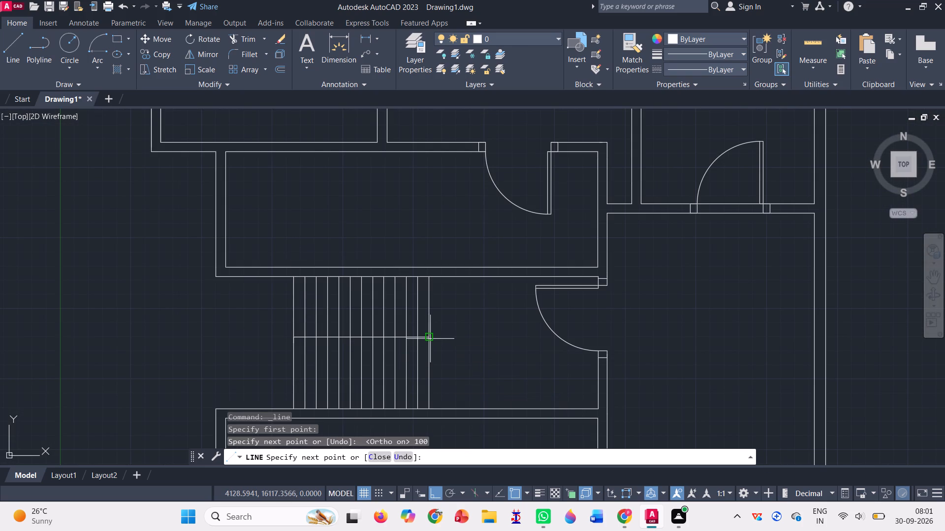
text(200)
key(Return)
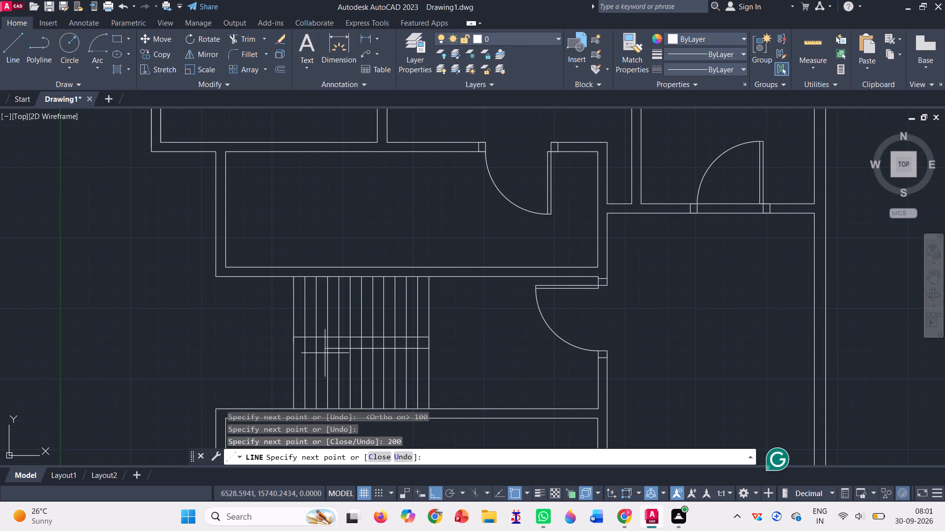
scroll(304, 345, up, 2)
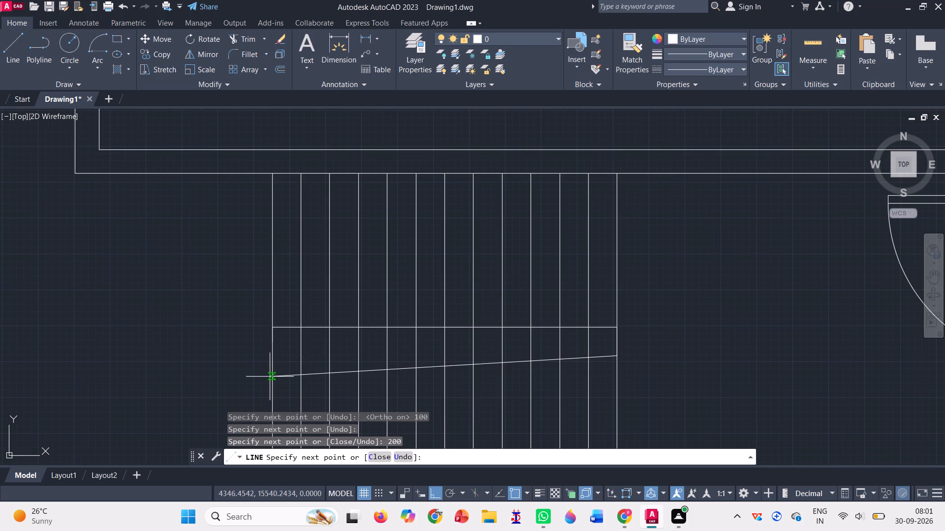
click(272, 353)
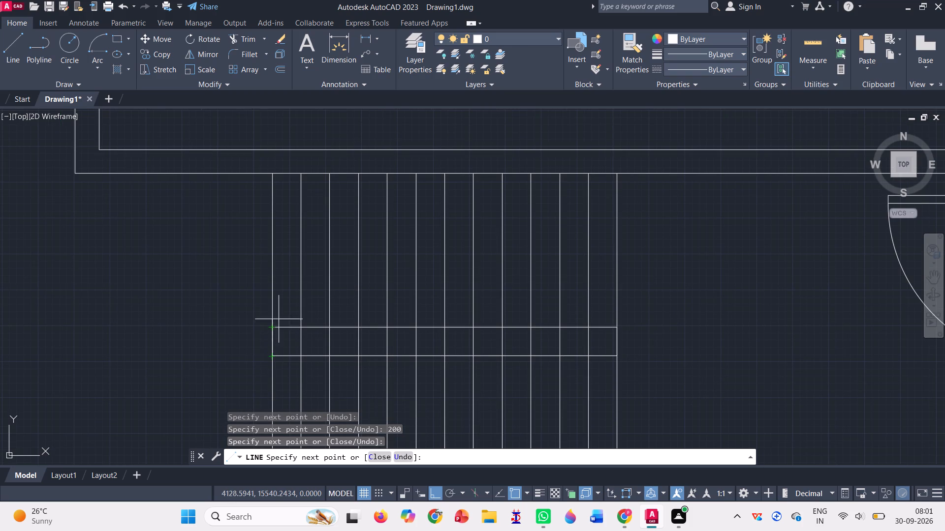
key(Return)
Draw a U-shaped stair direction line through both flights, turning beyond the first step line and extending slightly past the last one.
scroll(326, 291, down, 2)
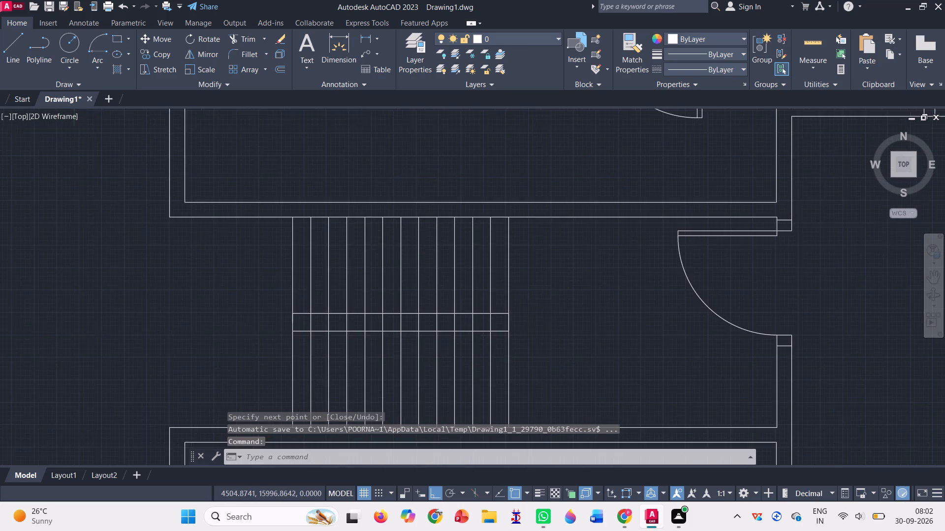
click(14, 55)
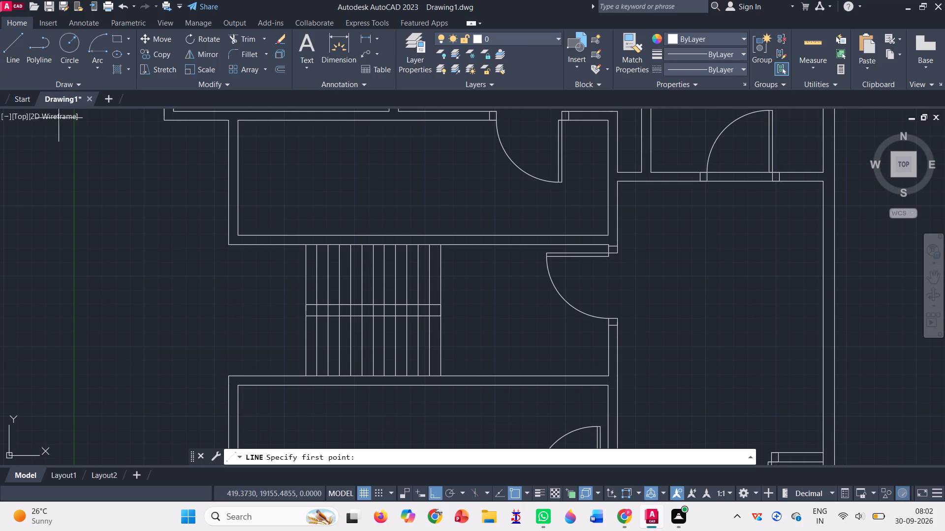
click(451, 337)
click(282, 333)
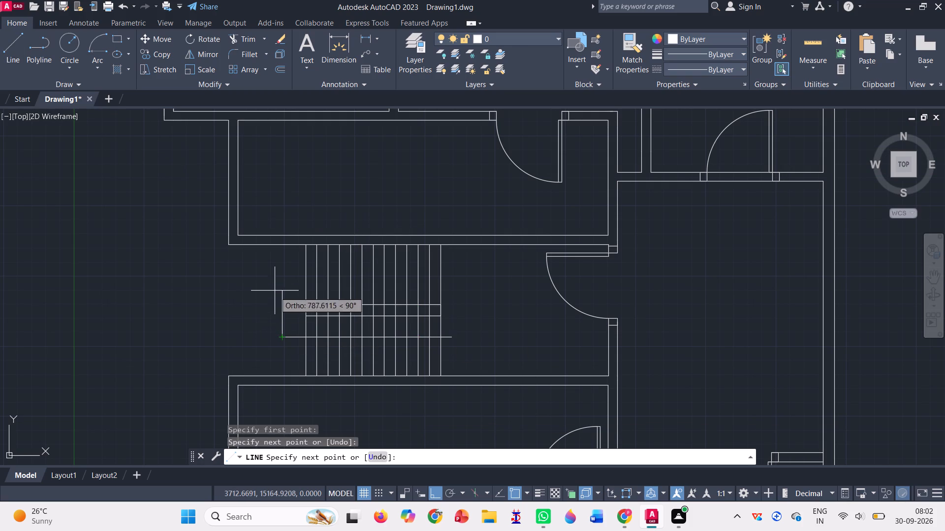
click(273, 274)
click(451, 282)
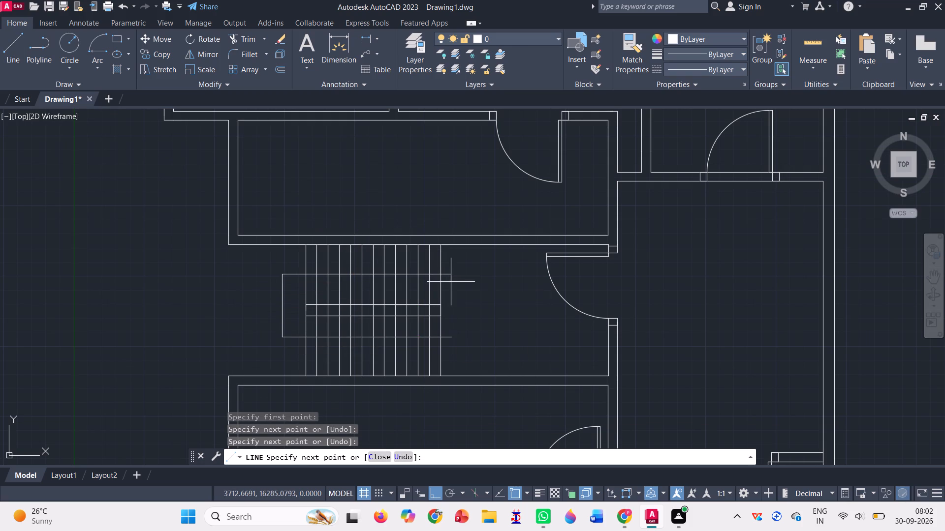
key(Return)
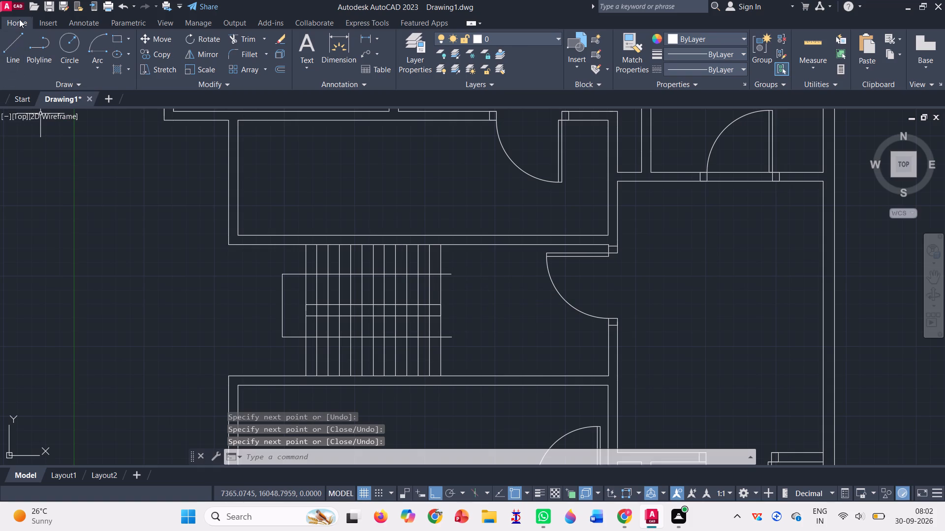
Draw a three-sided polygon inscribed in a circle of about 240 radius in the empty space outside the staircase's open end.
click(127, 42)
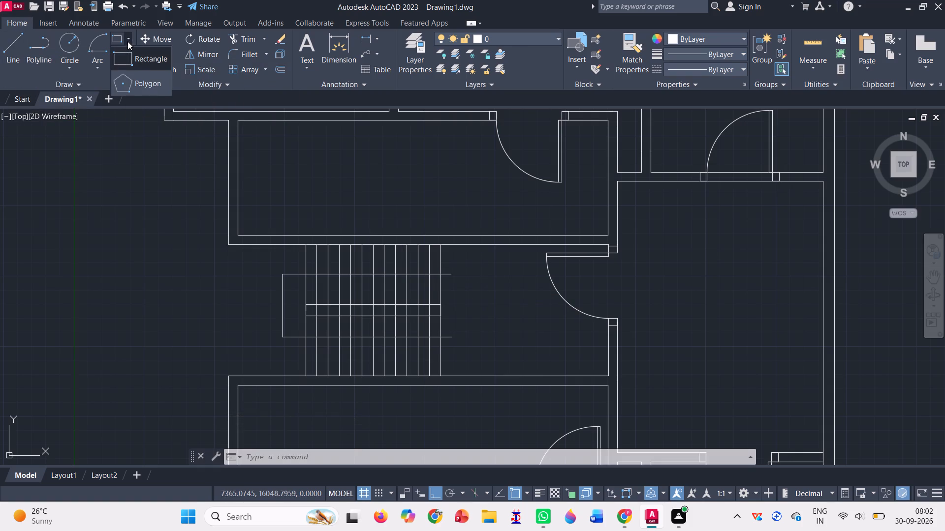
click(130, 75)
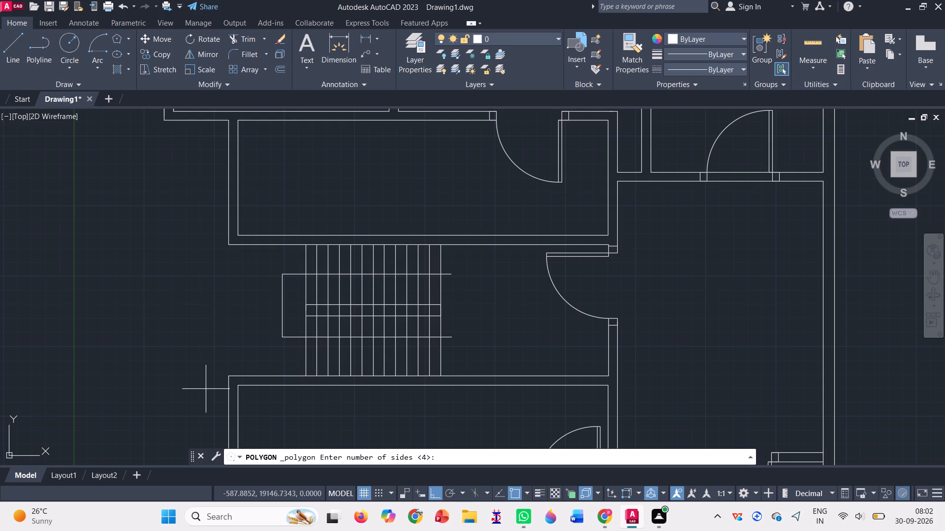
key(3)
key(Return)
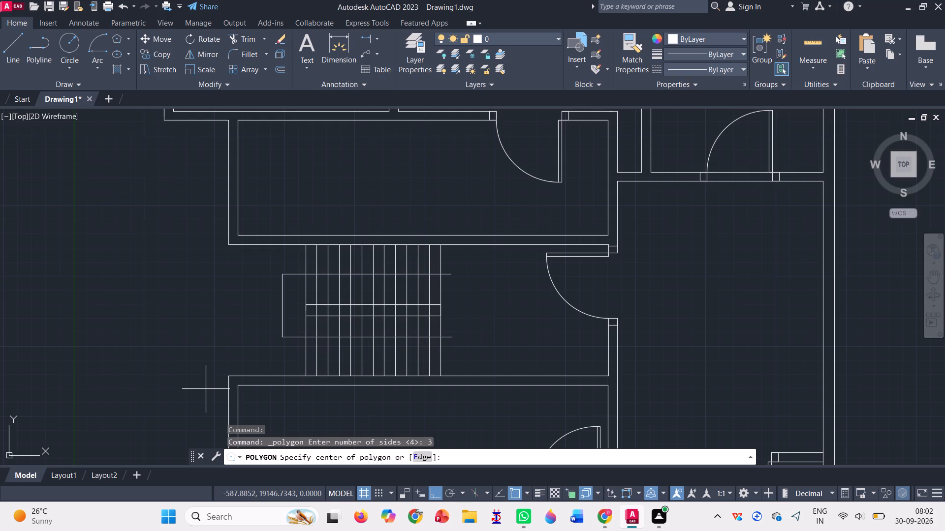
click(98, 355)
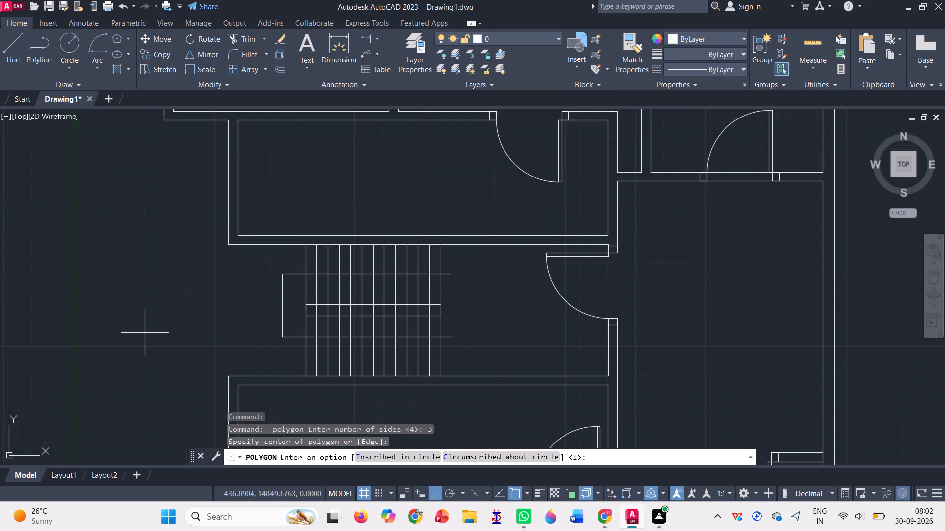
click(429, 460)
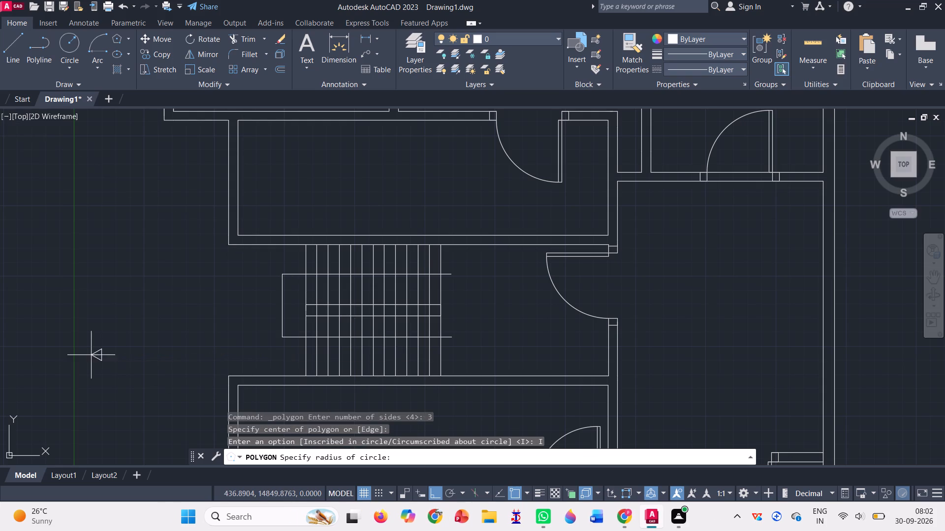
scroll(136, 321, down, 2)
click(122, 329)
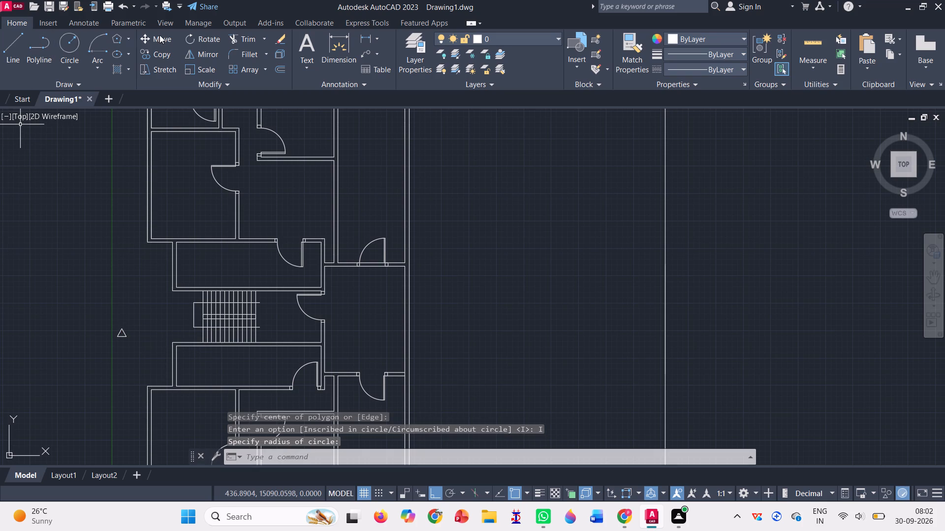
Rotate the triangle a quarter turn clockwise about its lower corner nearest the building, pointing it toward the staircase.
click(200, 35)
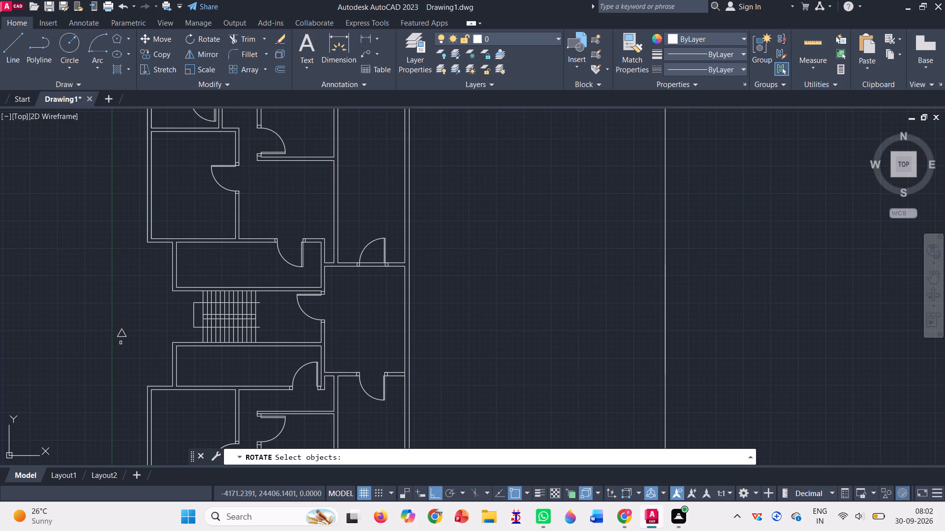
click(124, 338)
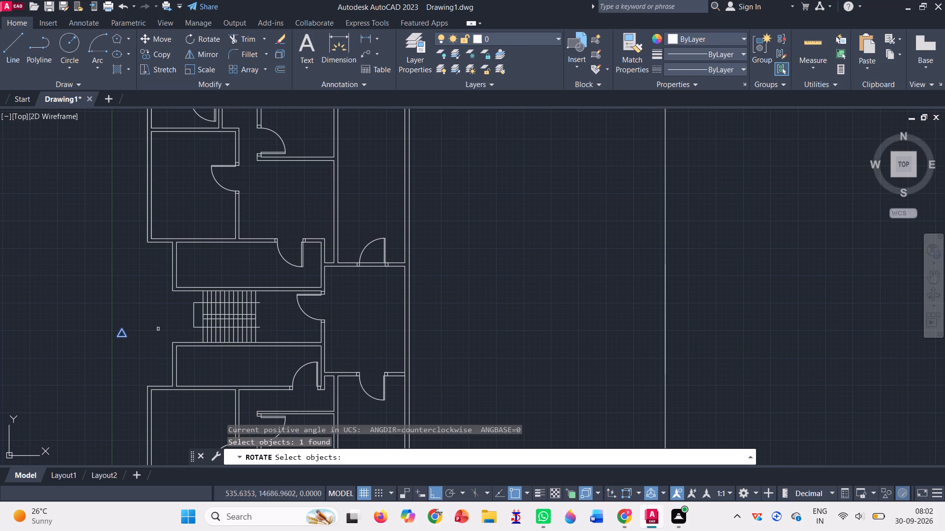
key(Return)
click(129, 337)
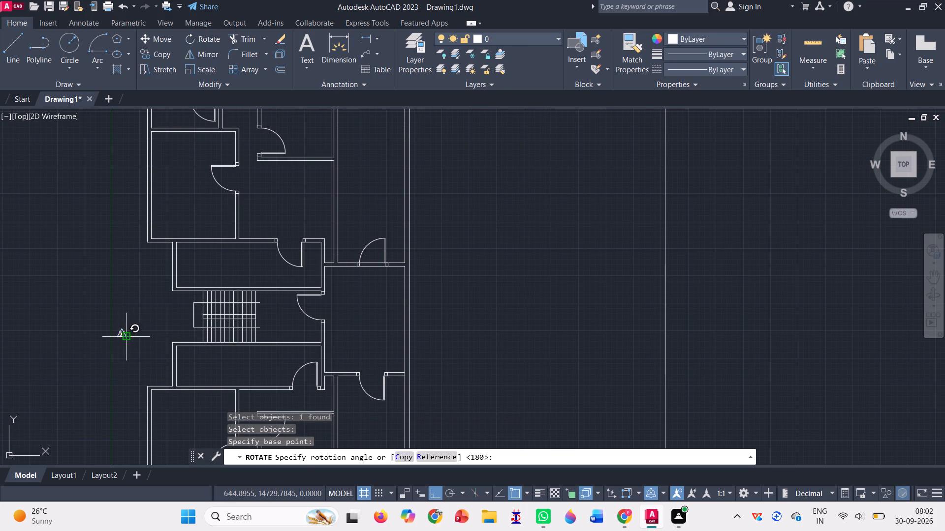
click(106, 366)
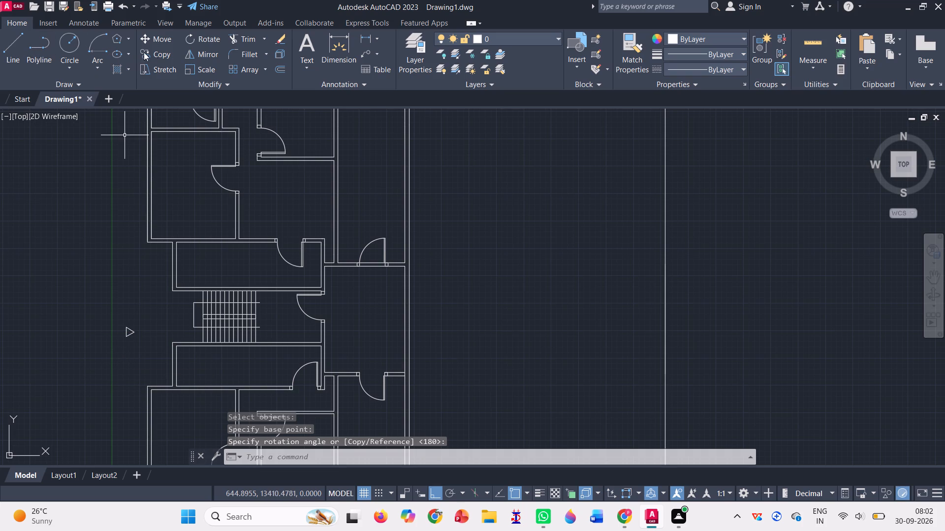
With Ortho off, move the triangle by the midpoint of its vertical side onto the stair direction line's upper open end.
click(163, 45)
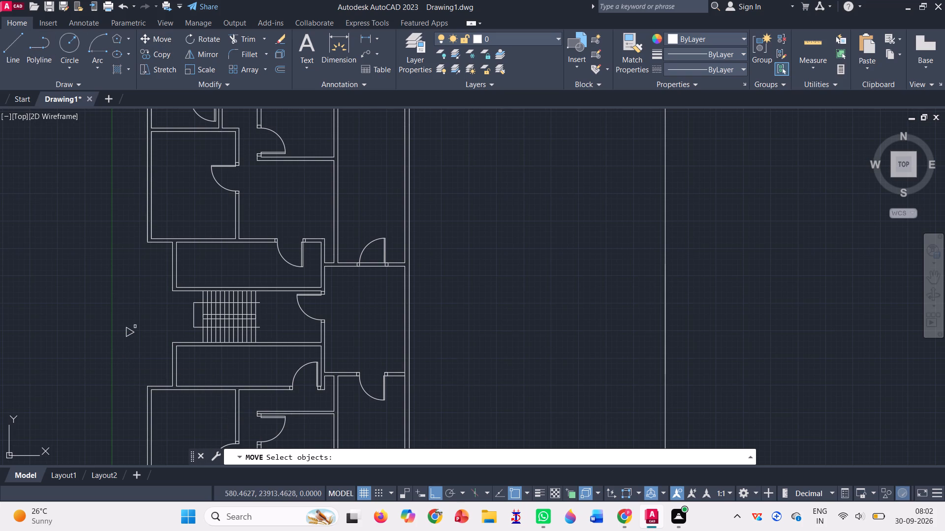
click(135, 331)
key(Return)
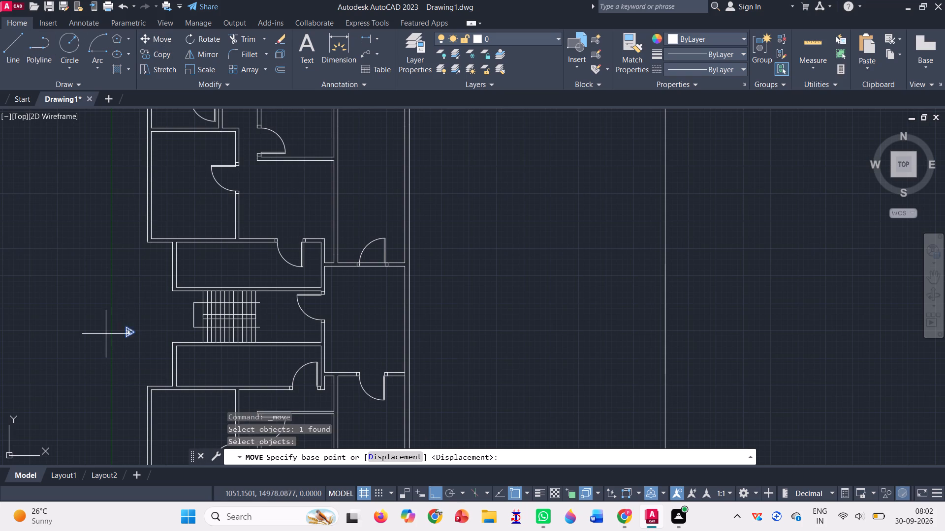
scroll(106, 334, up, 5)
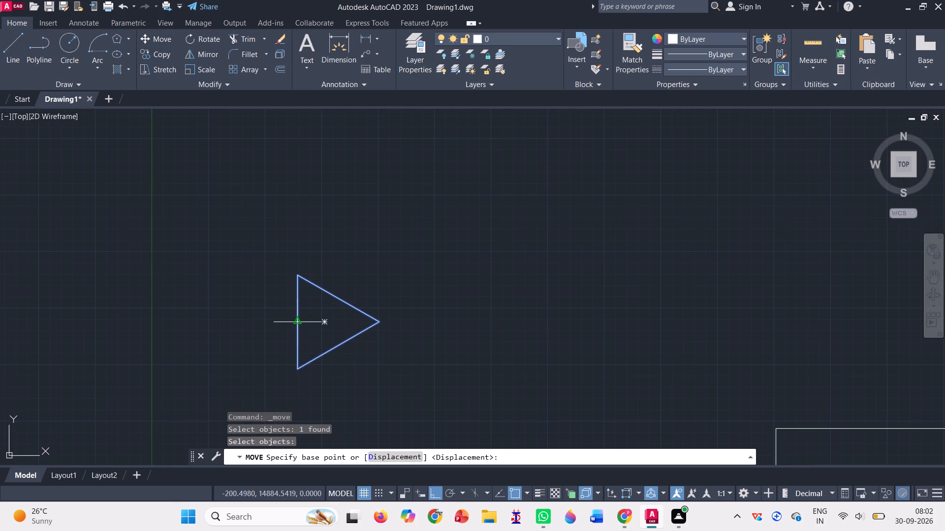
click(299, 321)
scroll(233, 299, down, 4)
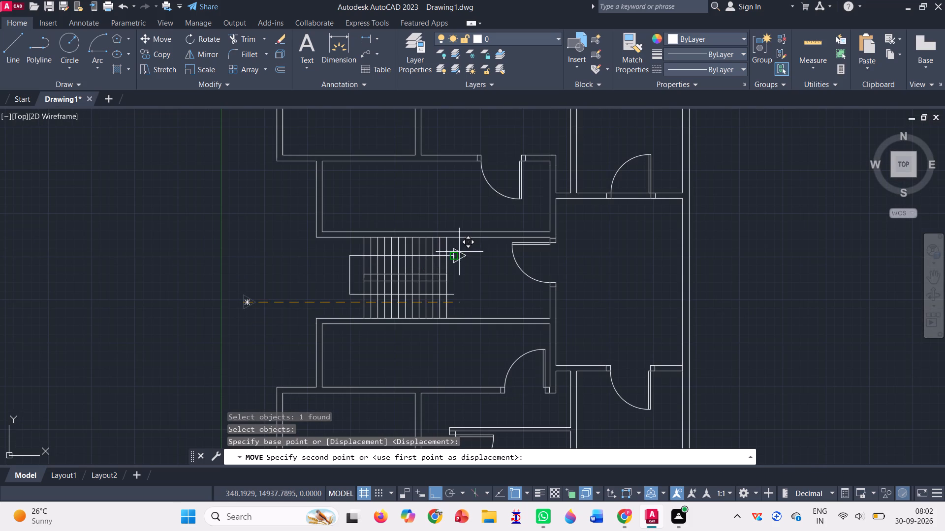
click(435, 494)
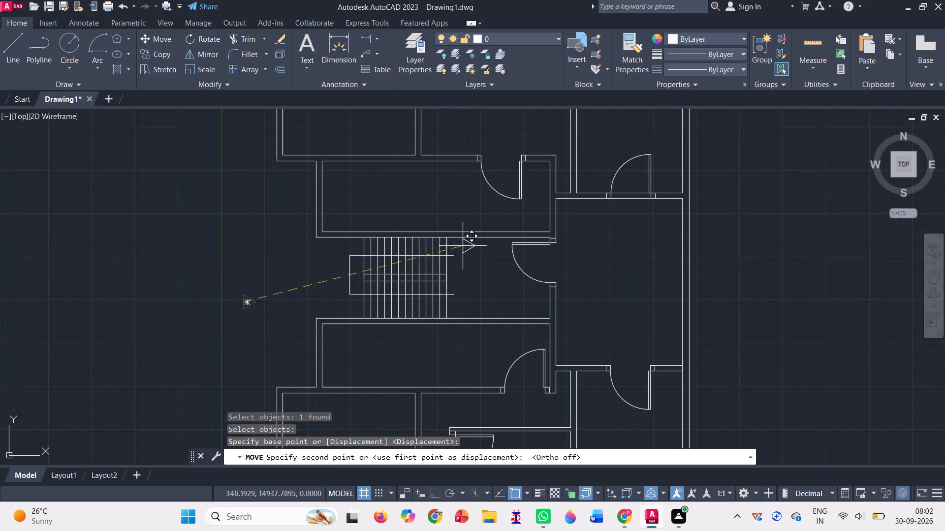
scroll(461, 245, up, 3)
click(422, 287)
Open DesignCenter and browse from the sample folder through en-us to the blocks of Home - Space Planner.dwg.
scroll(425, 280, down, 2)
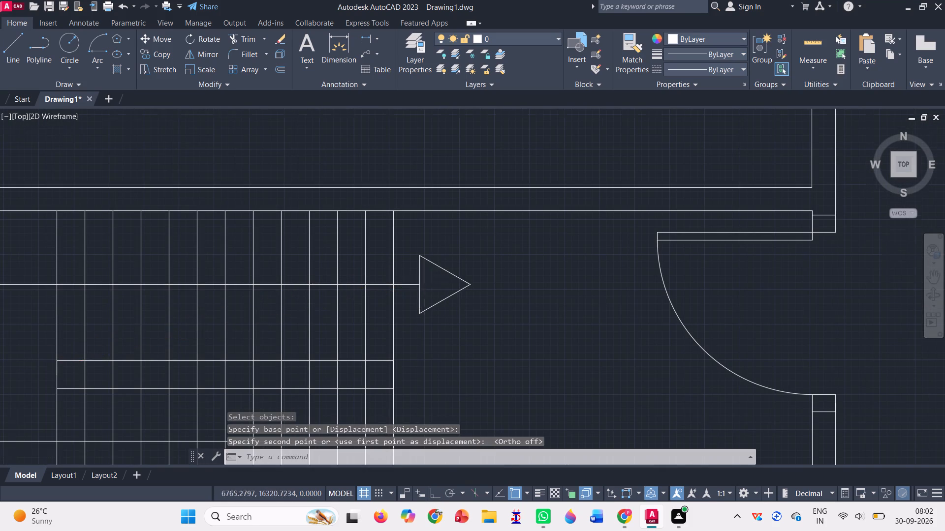
scroll(423, 280, down, 3)
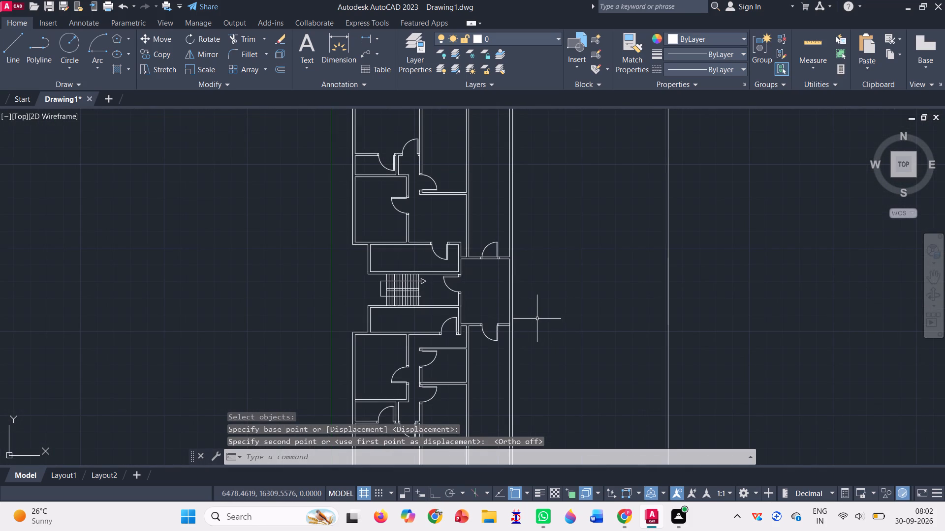
scroll(534, 314, down, 1)
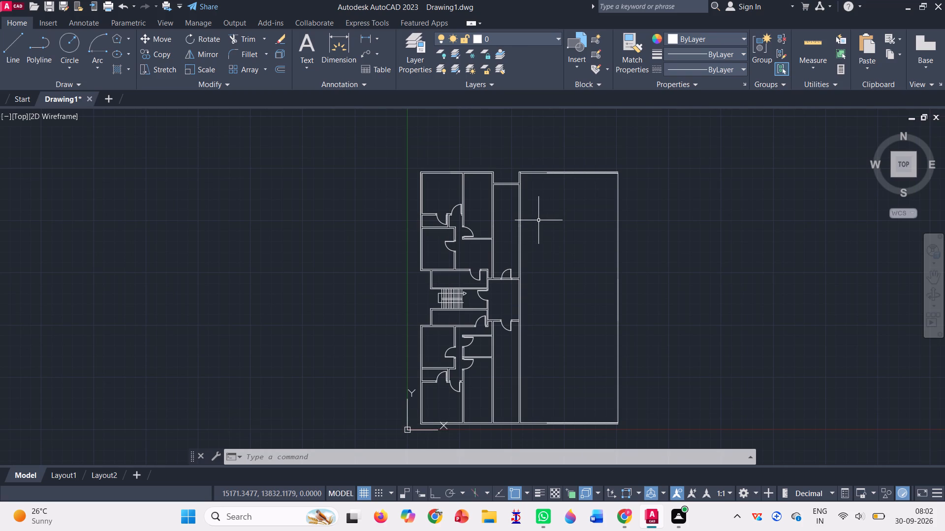
key(ctrl+2)
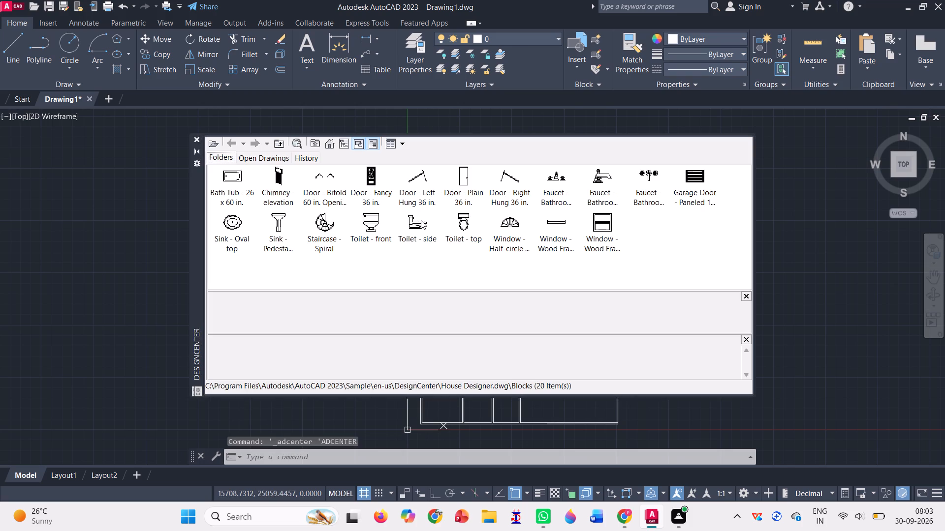
click(330, 145)
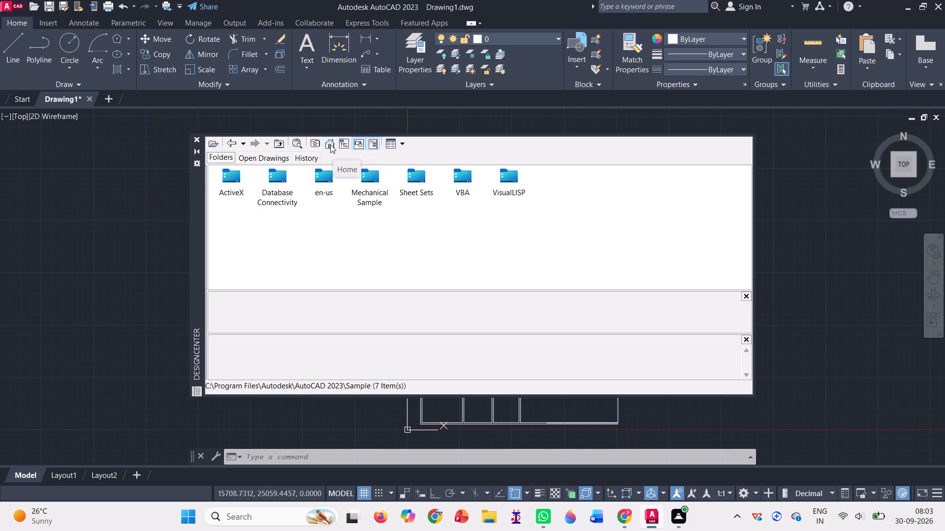
double_click(324, 176)
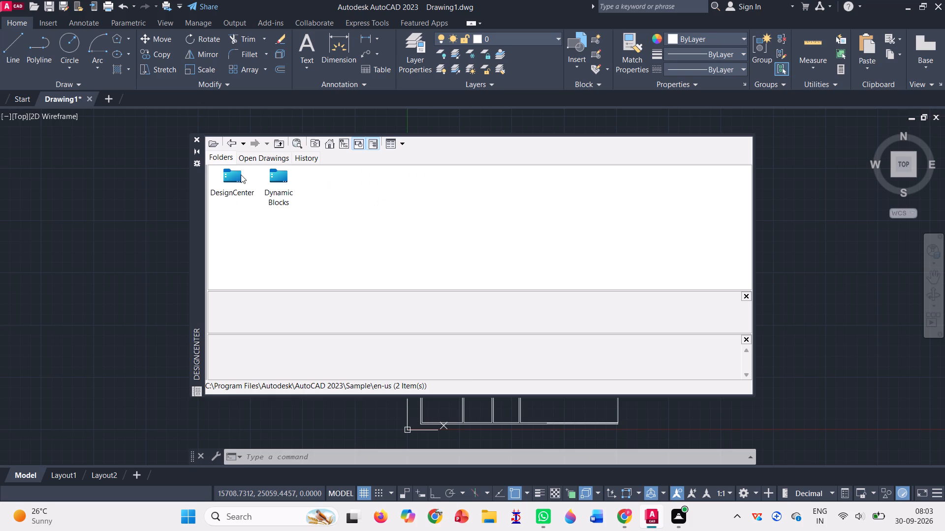
click(241, 175)
click(241, 175)
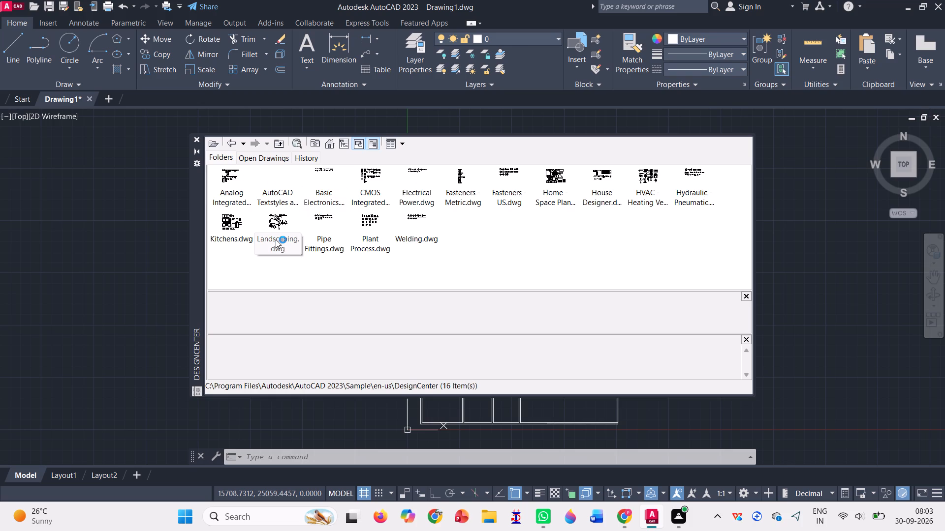
double_click(560, 175)
double_click(236, 181)
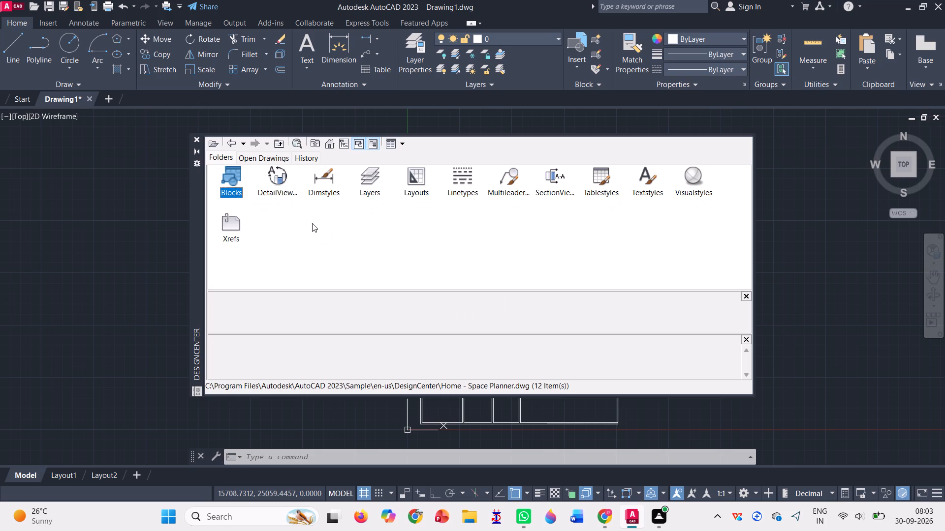
double_click(228, 169)
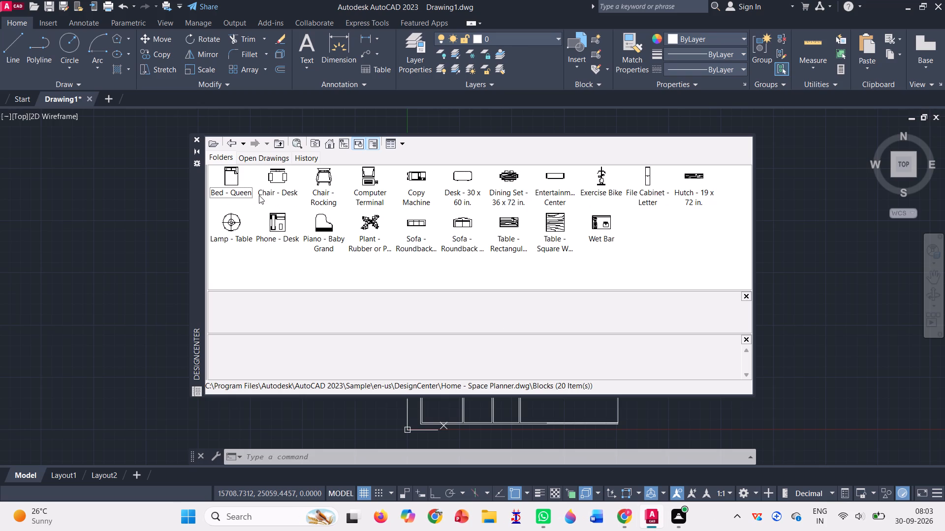
Insert the Bed - Queen block in the empty space just west of the plan's southwest corner.
double_click(240, 172)
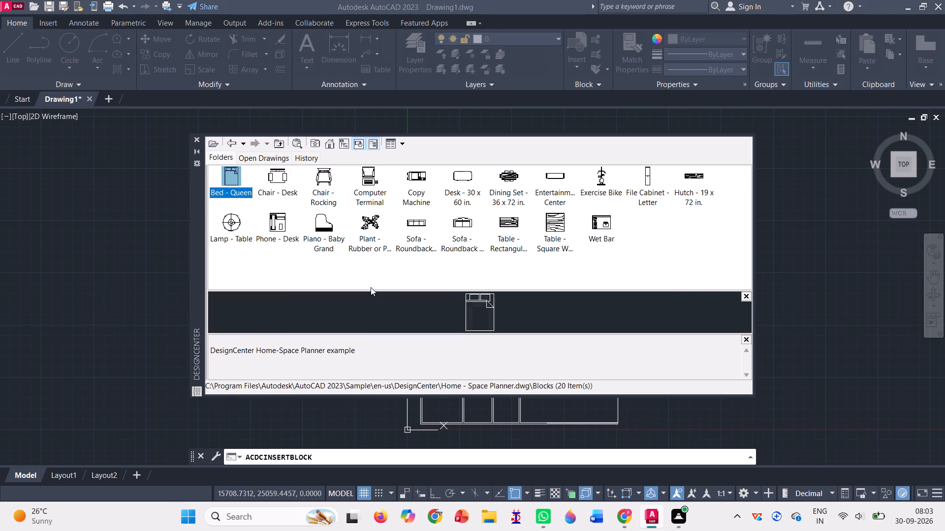
click(567, 331)
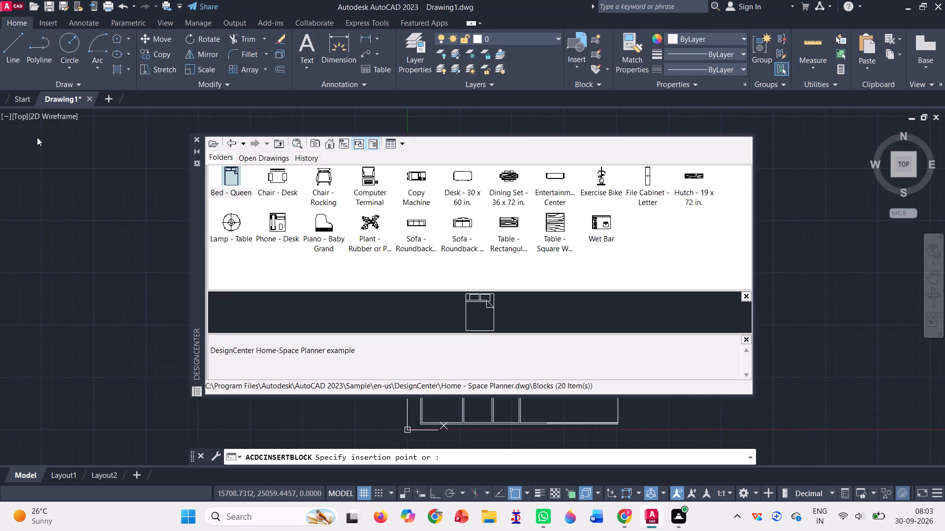
click(337, 407)
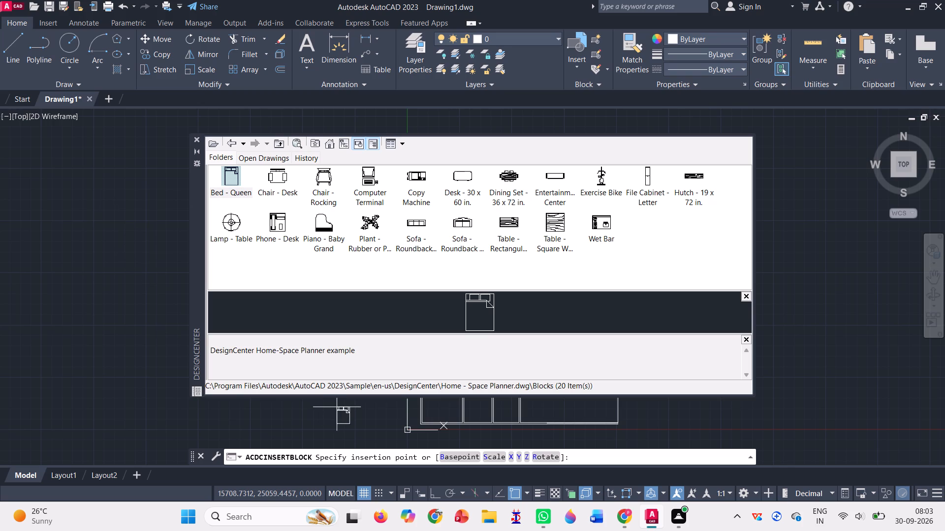
Insert the Sofa - Roundback 7 ft. block in the empty space west of the inserted bed.
double_click(414, 223)
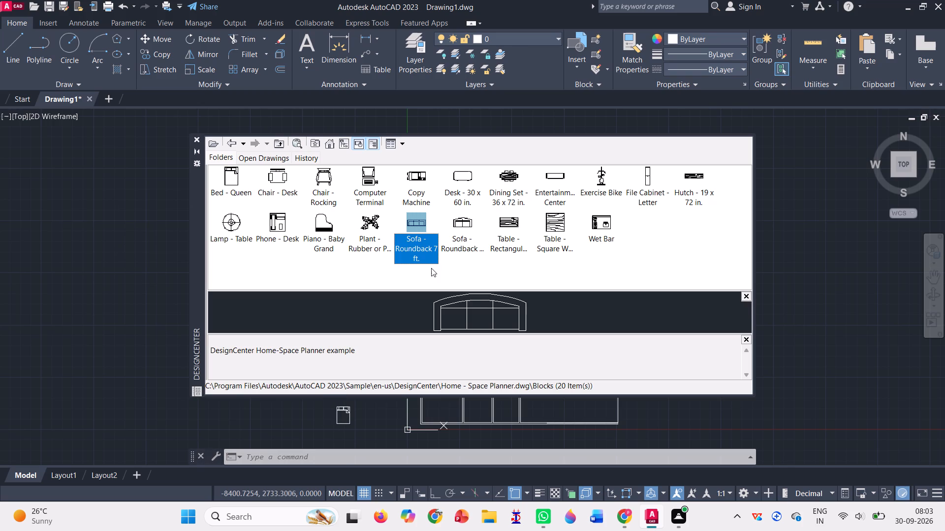
double_click(414, 224)
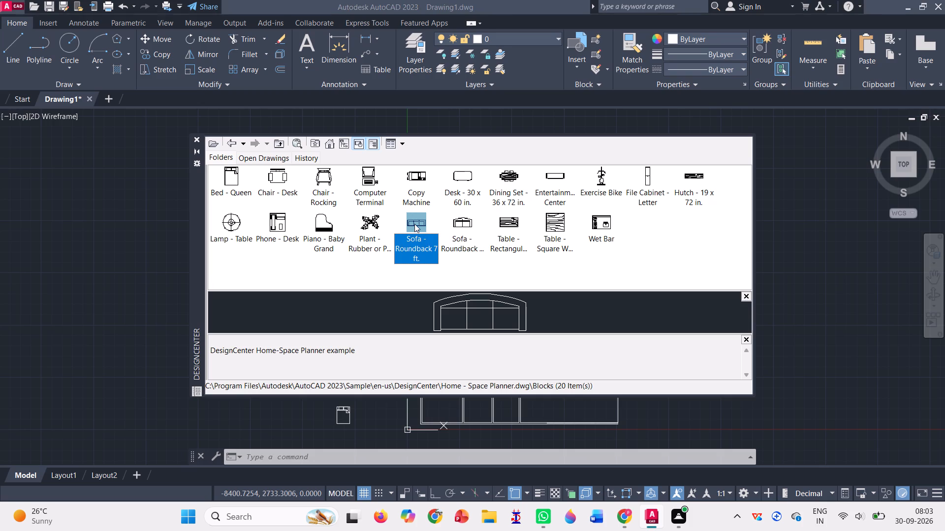
click(554, 337)
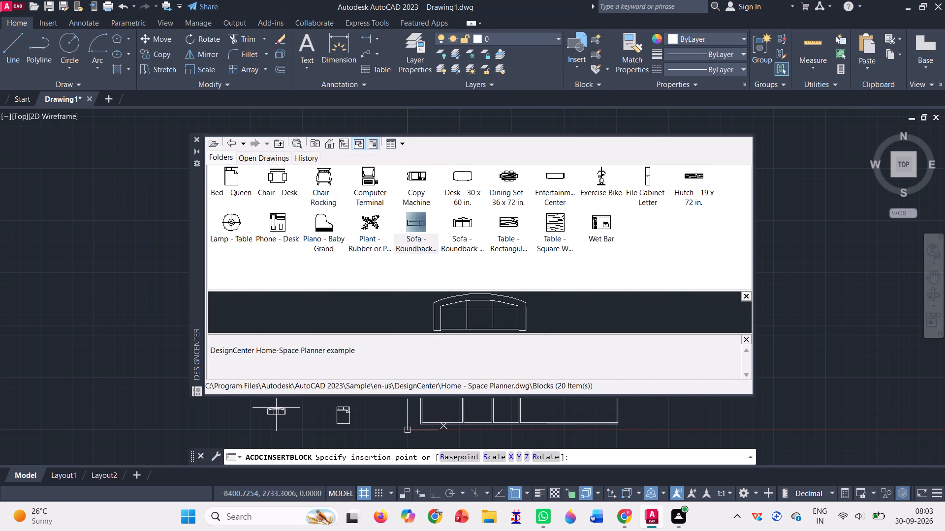
click(274, 413)
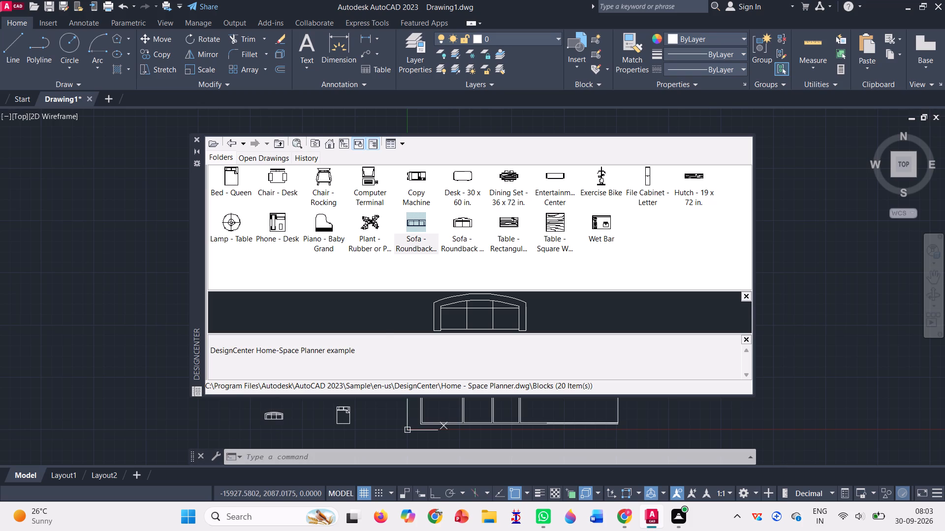
Insert the Dining Set - 36 x 72 in. block at scale 1 and rotation 0, northwest of the sofa.
double_click(512, 172)
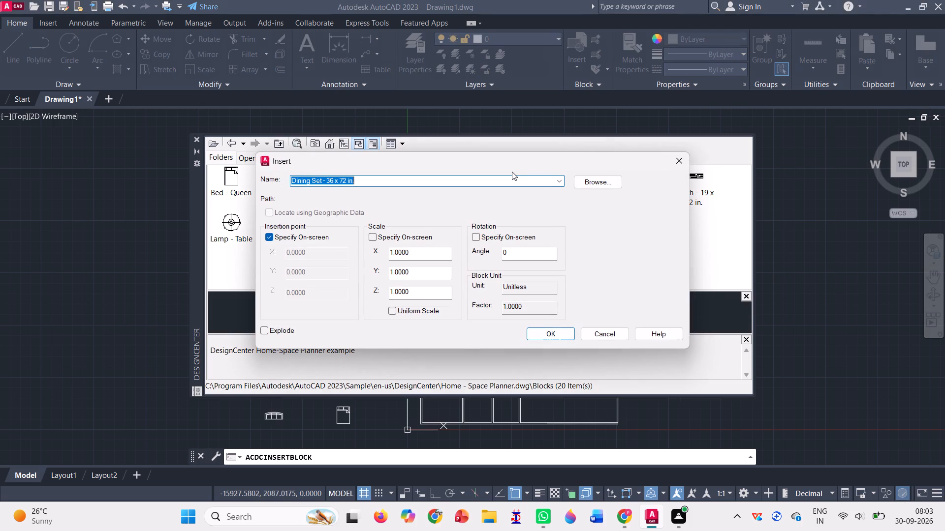
click(550, 332)
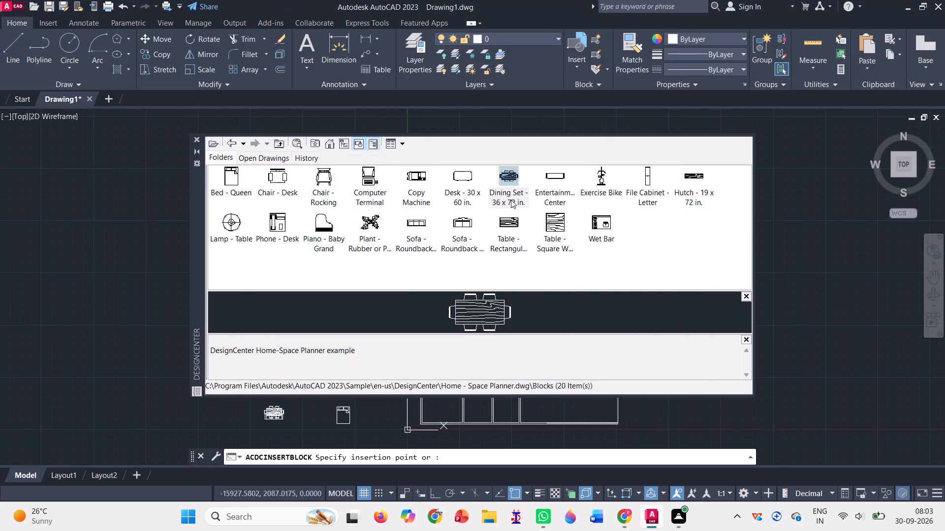
click(159, 317)
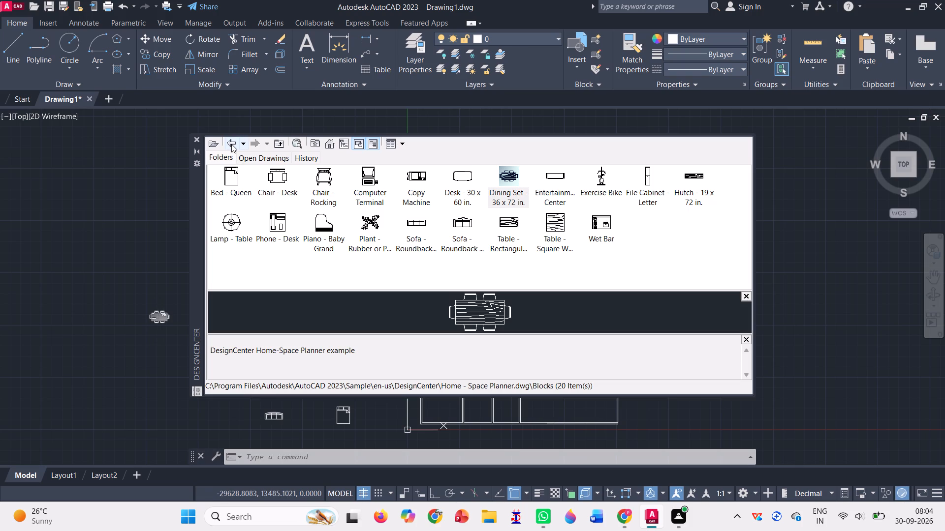
Insert the smaller two-seat Sofa - Roundback block in the empty space west of the 7 ft. sofa.
double_click(457, 220)
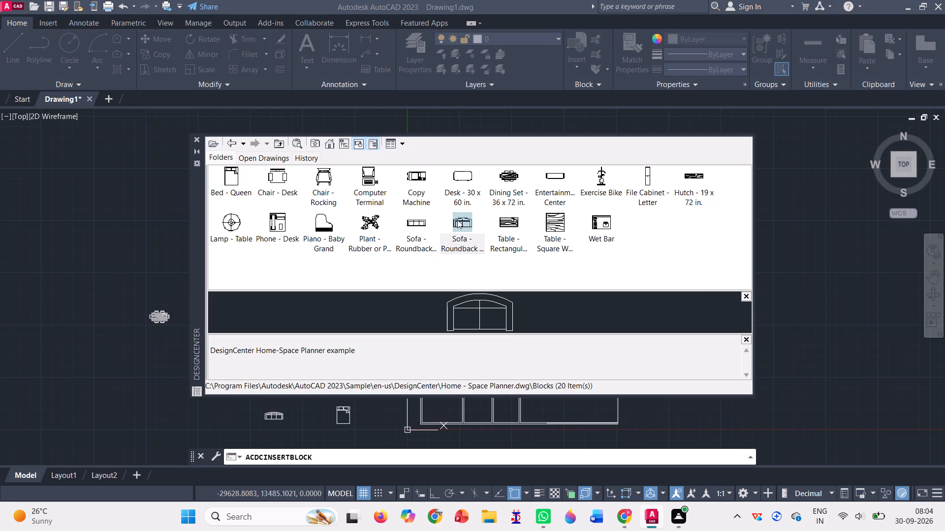
click(535, 334)
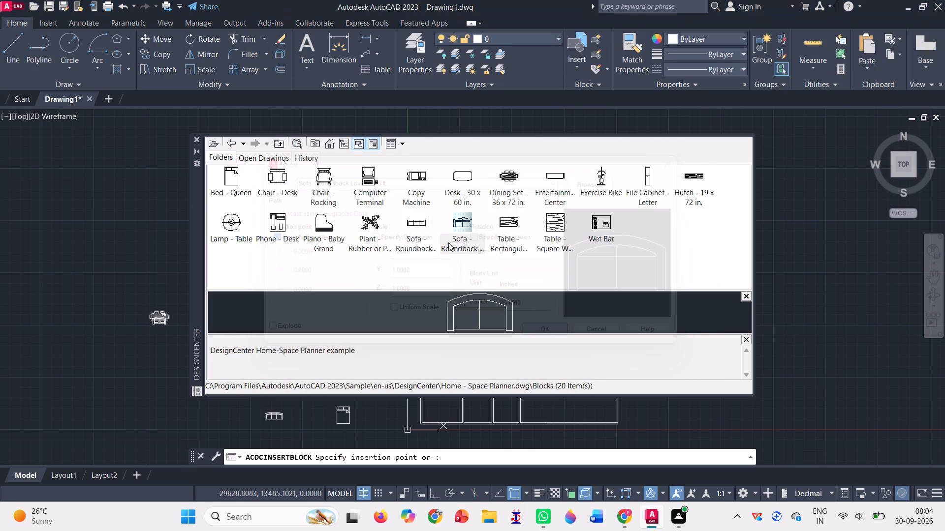
click(224, 414)
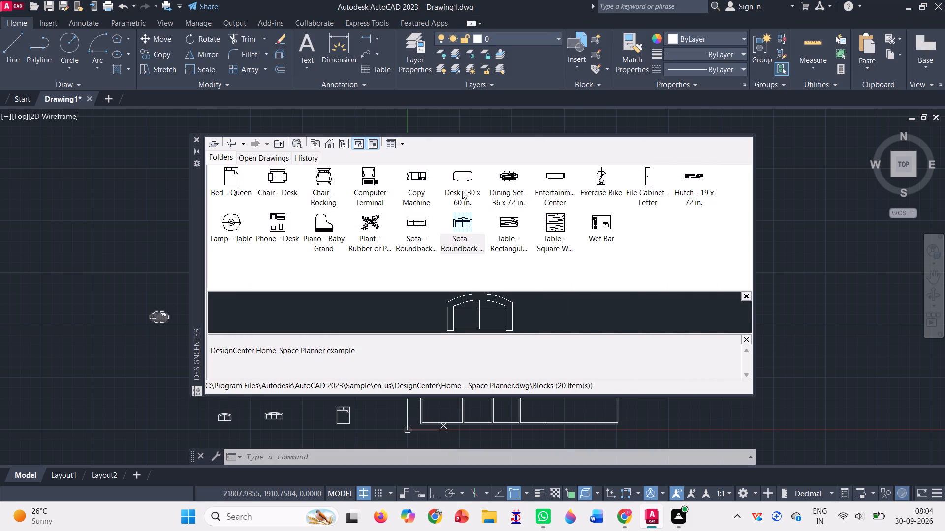
Insert the Desk - 30 x 60 in. block in the empty space west of the two-seat sofa.
double_click(464, 175)
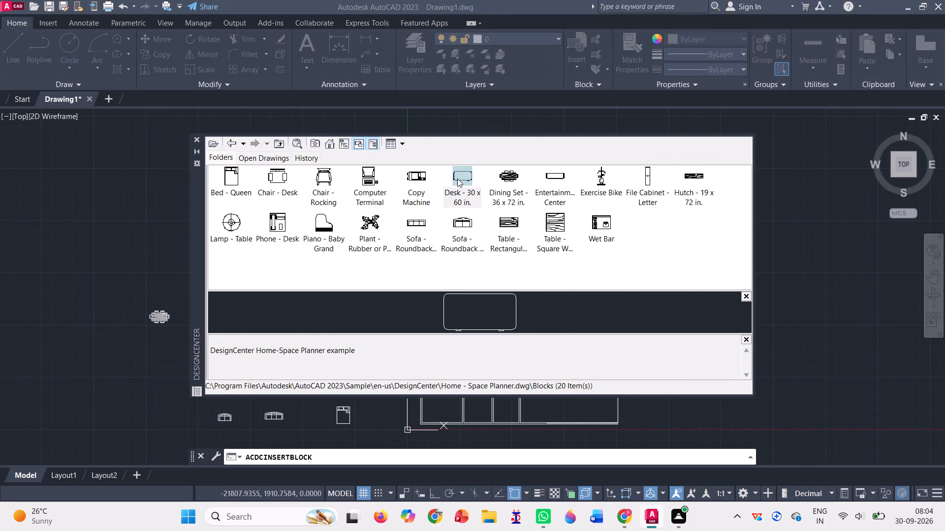
click(554, 334)
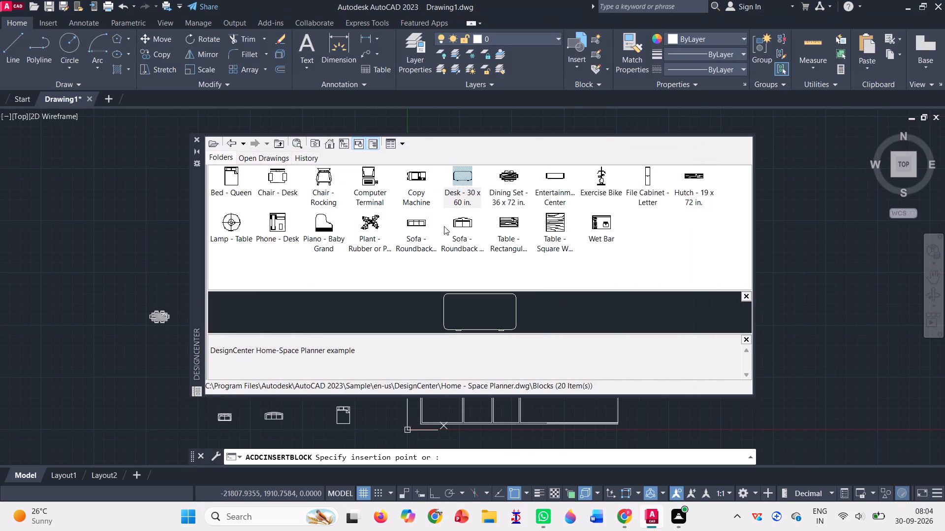
click(187, 414)
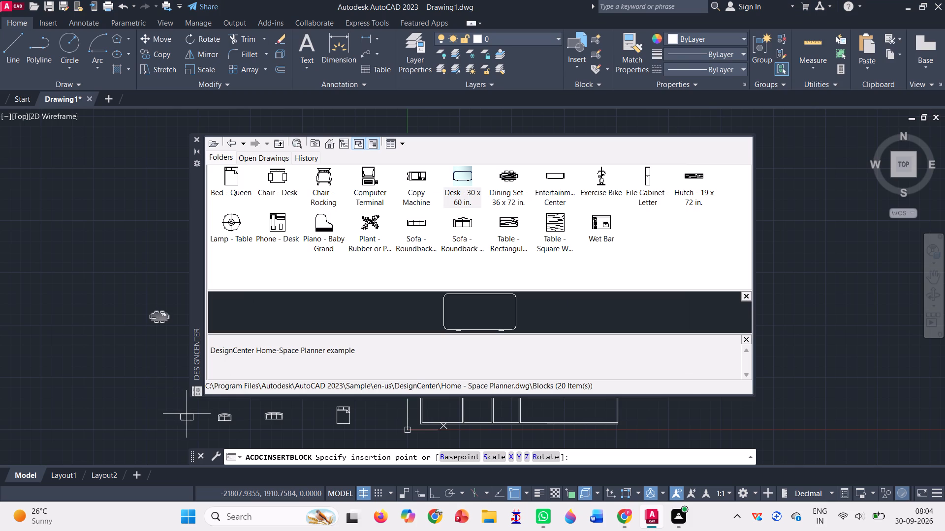
Insert the Window - Wood Frame 36 in. Wide plan block from House Designer.dwg in the empty space north of the dining set.
click(234, 144)
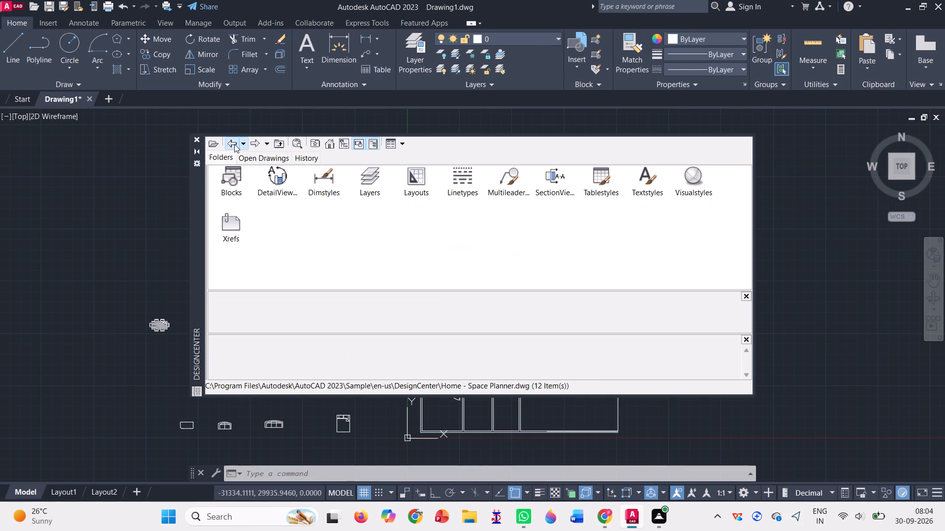
click(234, 144)
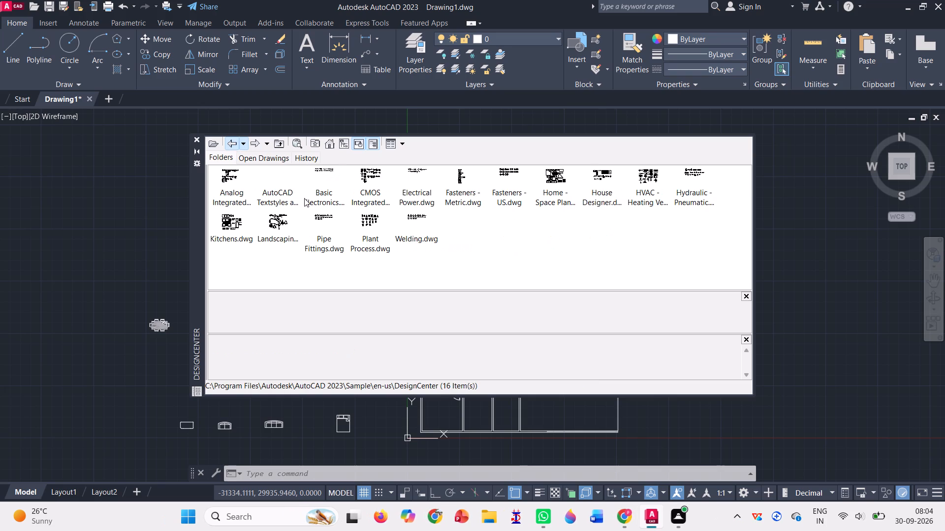
double_click(599, 177)
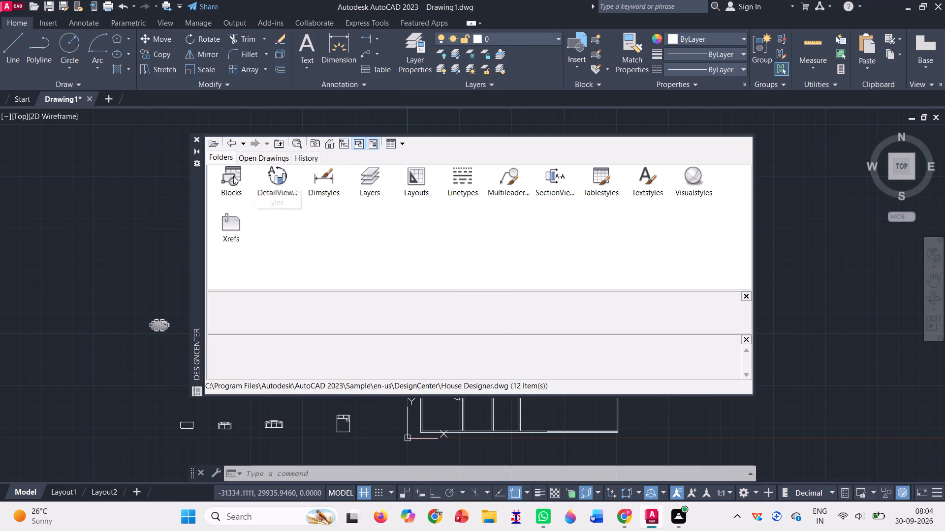
double_click(232, 175)
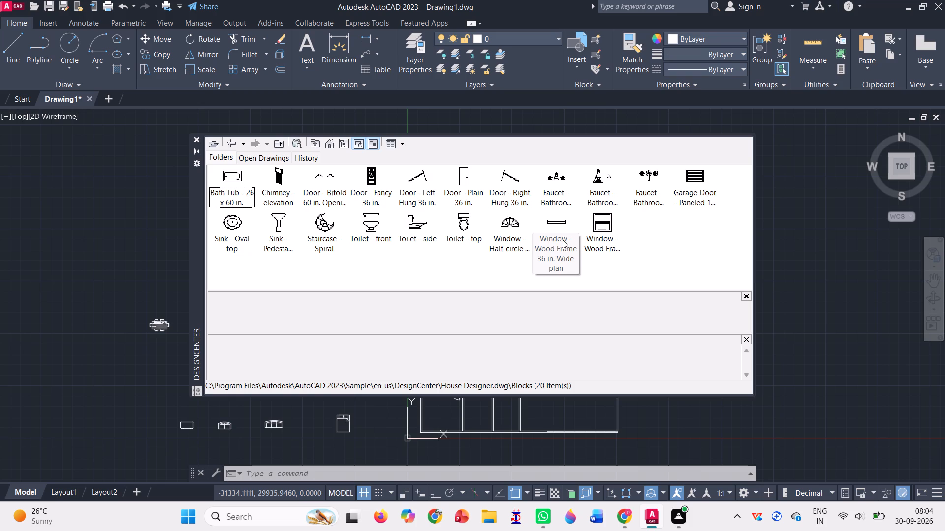
click(558, 221)
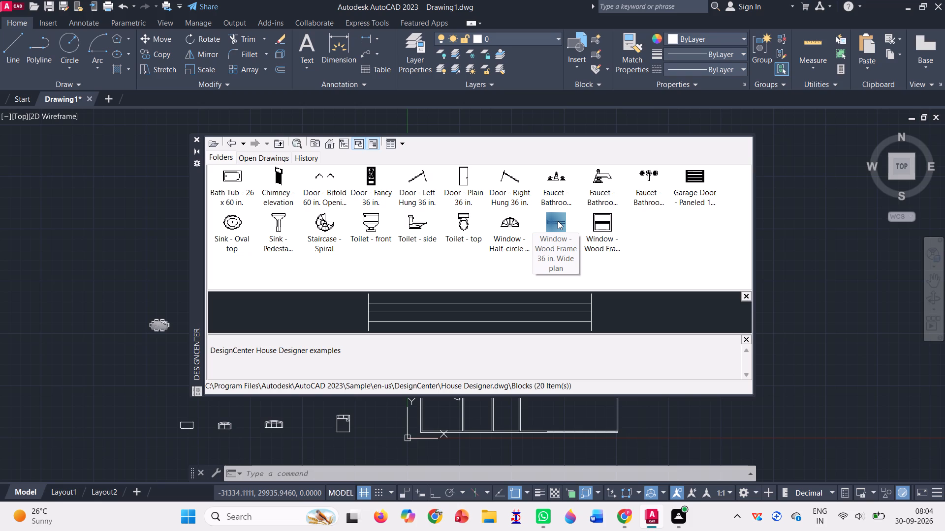
double_click(558, 221)
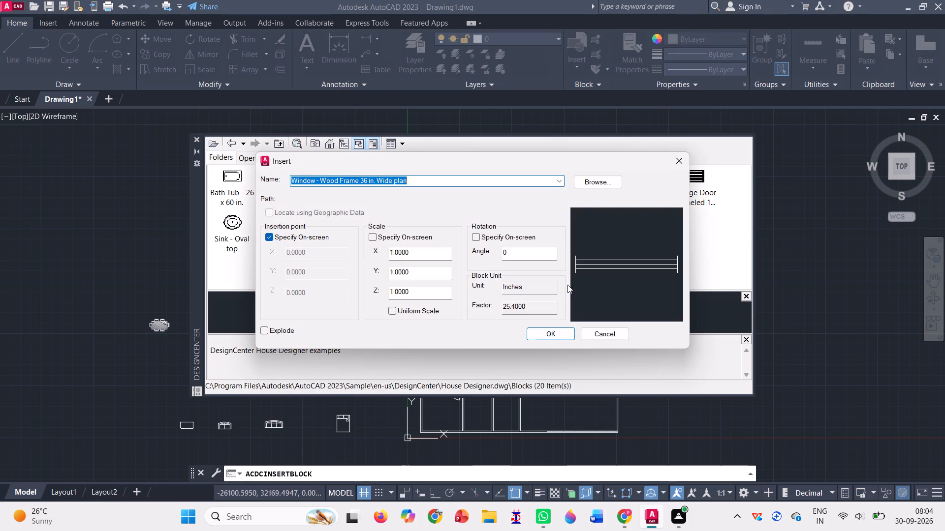
click(552, 335)
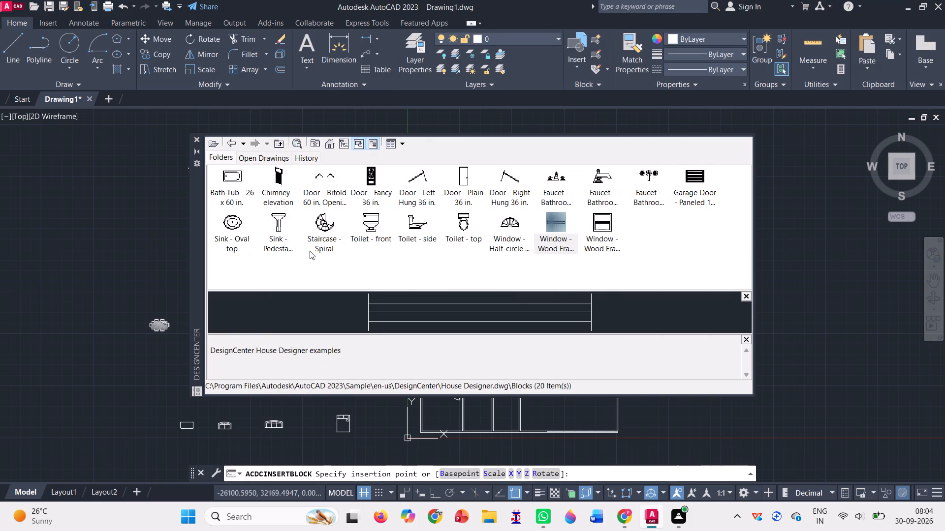
click(157, 253)
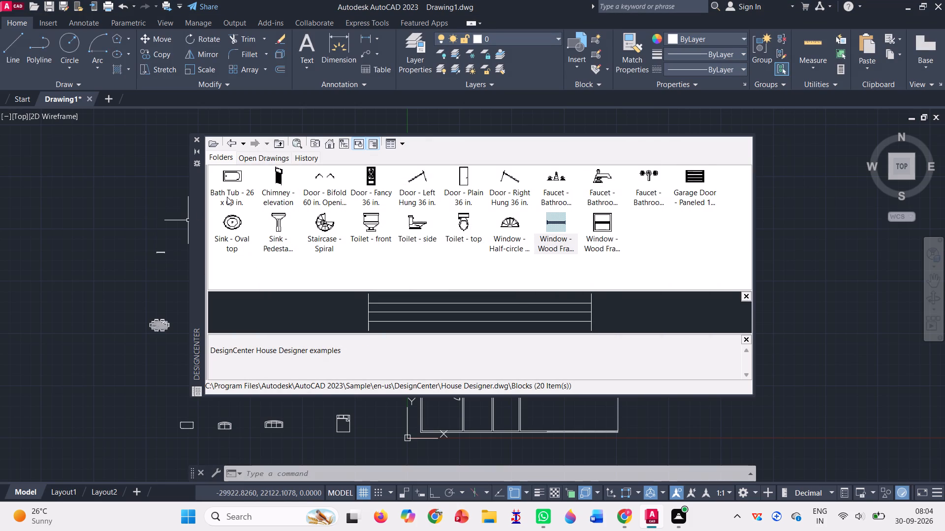
Insert the Toilet - top block at scale 1 and rotation 0, just north of the inserted window block.
double_click(463, 225)
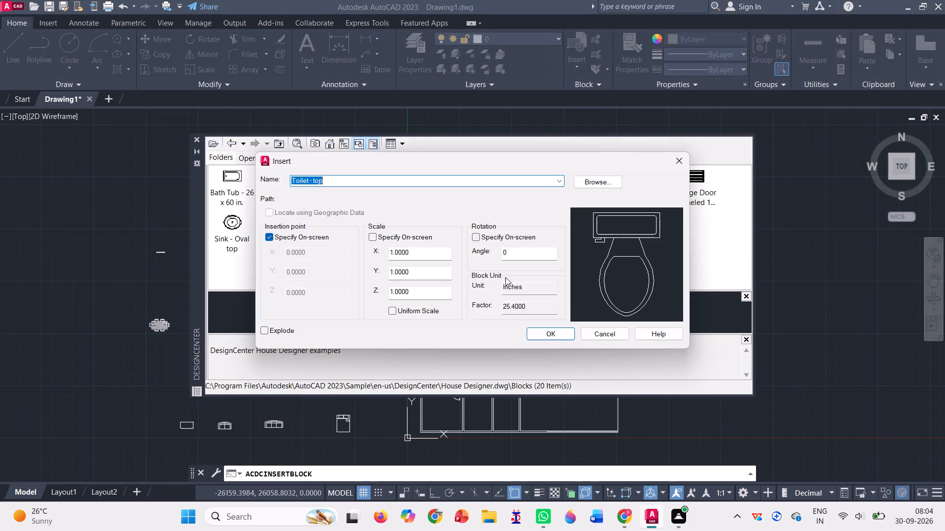
click(546, 333)
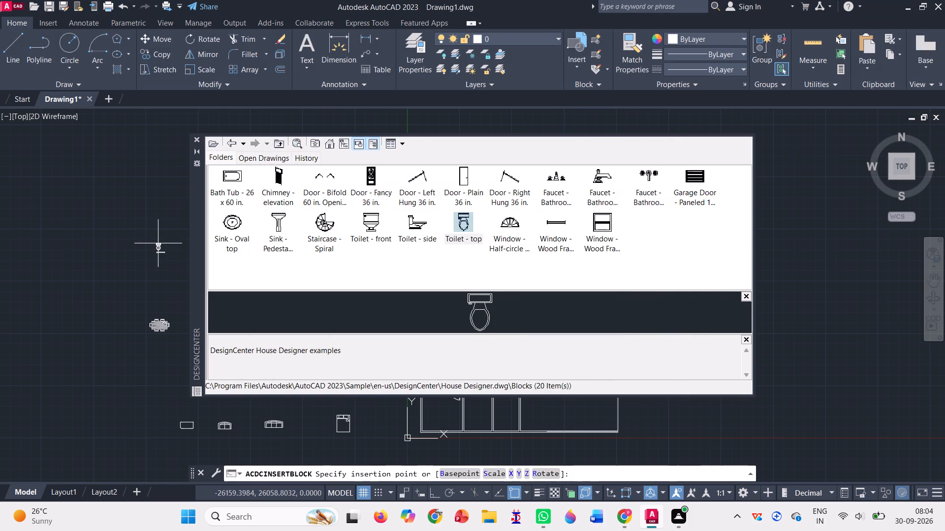
click(169, 229)
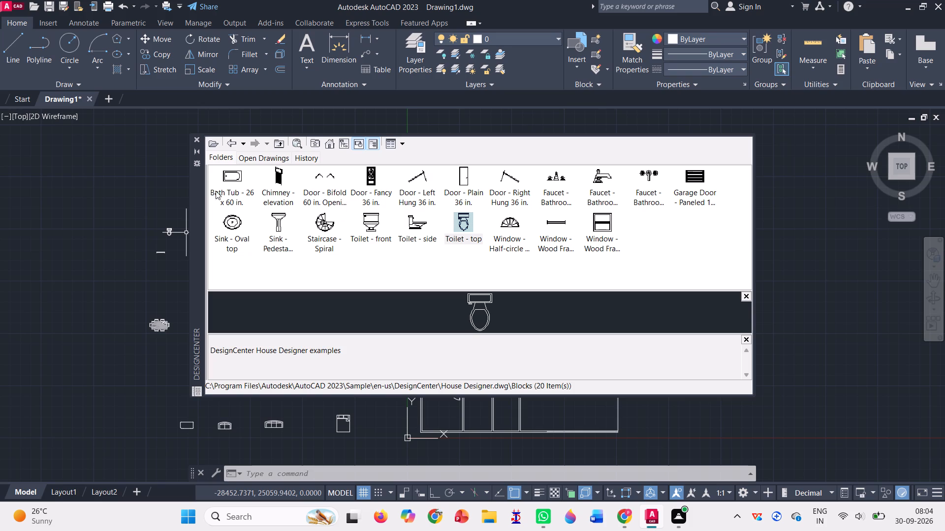
Insert the Sink - Oval top block just northeast of the inserted toilet.
double_click(236, 223)
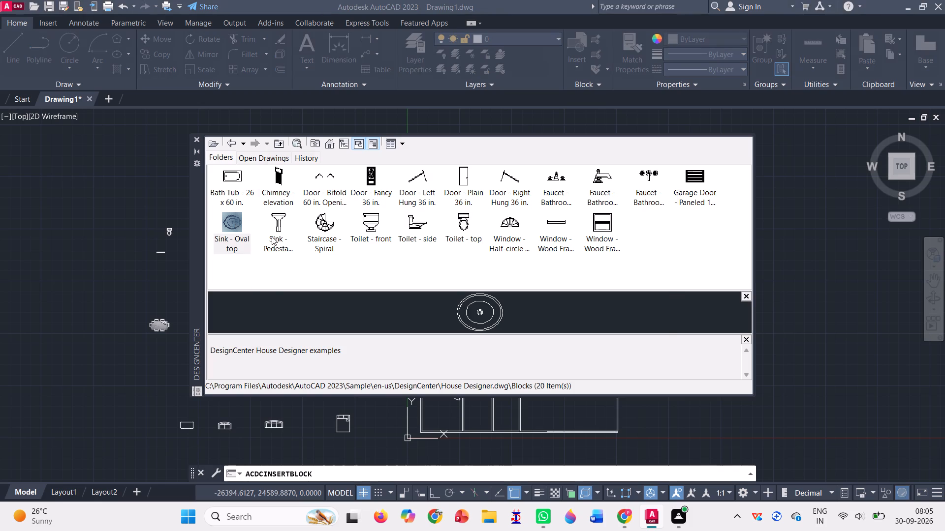
click(546, 336)
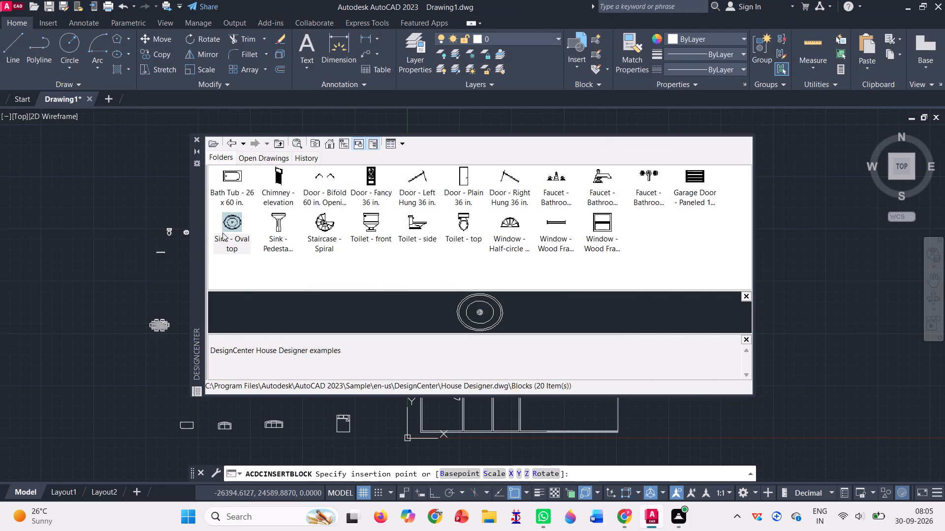
click(186, 216)
Insert the Bath Tub - 26 x 60 in. block at scale 1 and rotation 0, northwest of the oval sink.
double_click(228, 183)
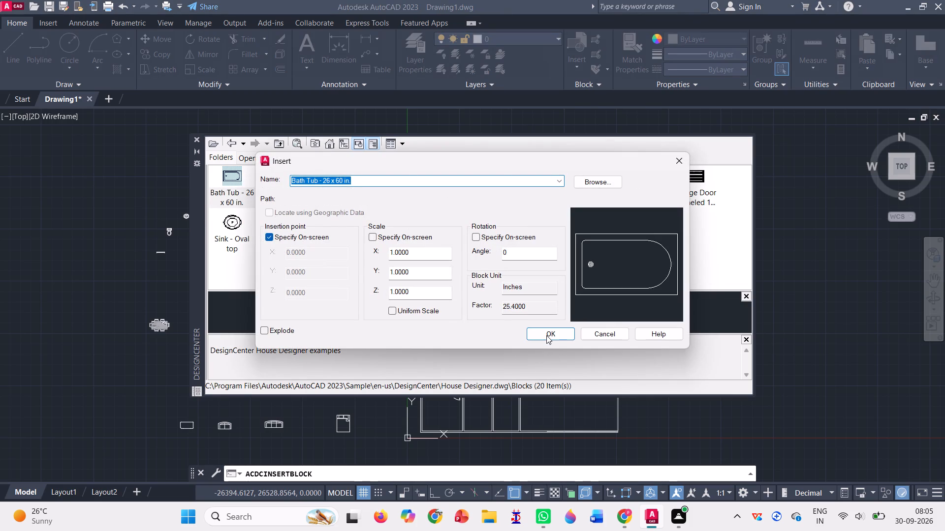
click(546, 335)
click(157, 195)
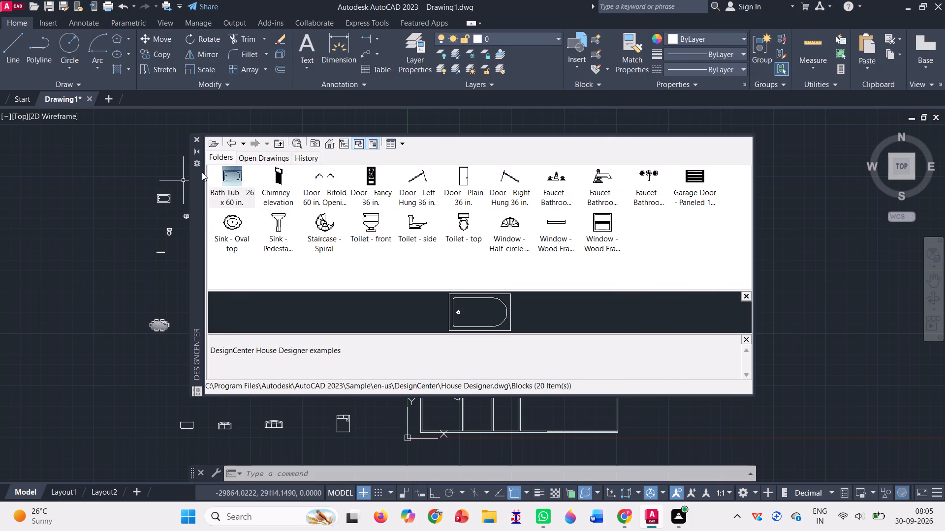
Insert the Range-Oven - 30 in top block from Kitchens.dwg in the empty space between the 7 ft. sofa and the bed, slightly north.
click(228, 145)
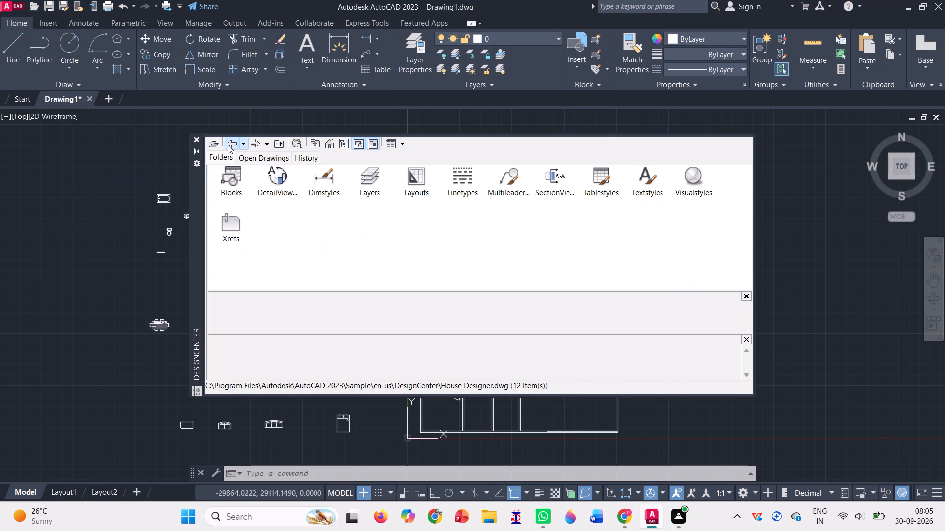
click(228, 145)
double_click(226, 220)
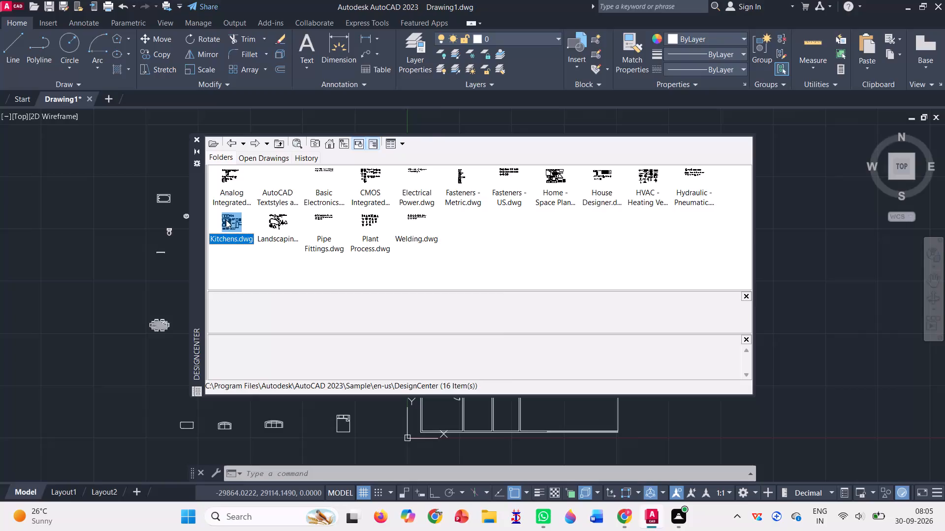
double_click(233, 175)
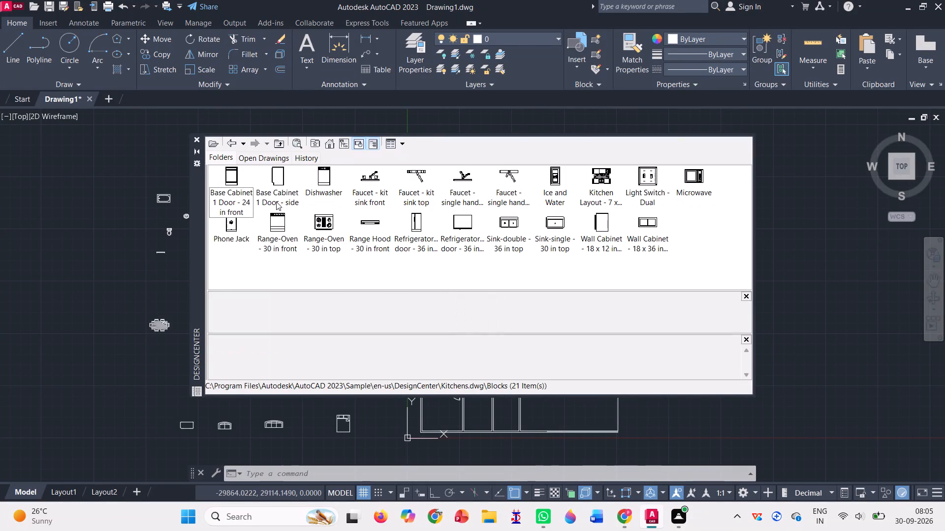
double_click(324, 225)
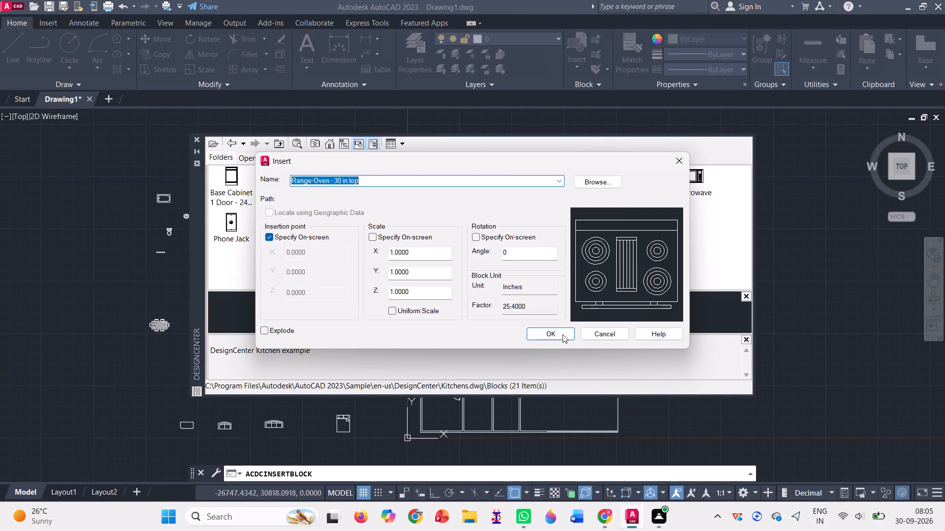
click(563, 334)
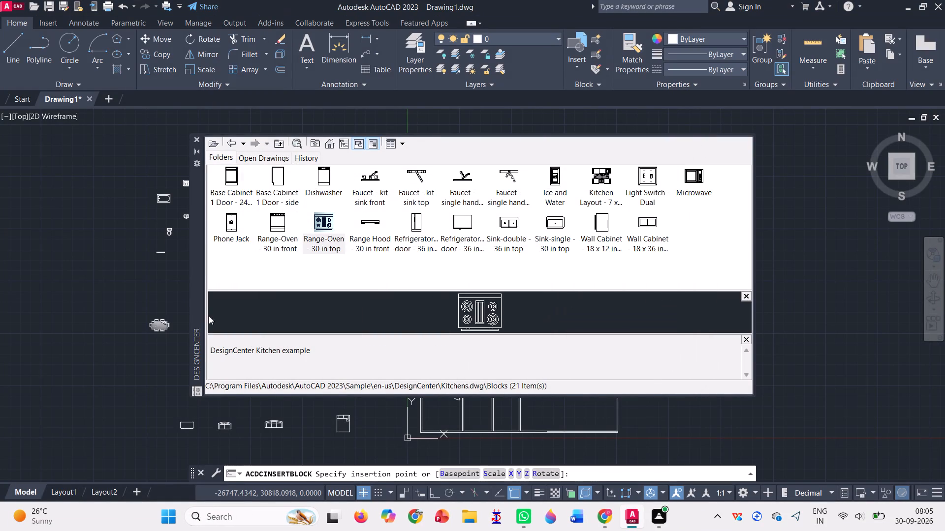
click(306, 404)
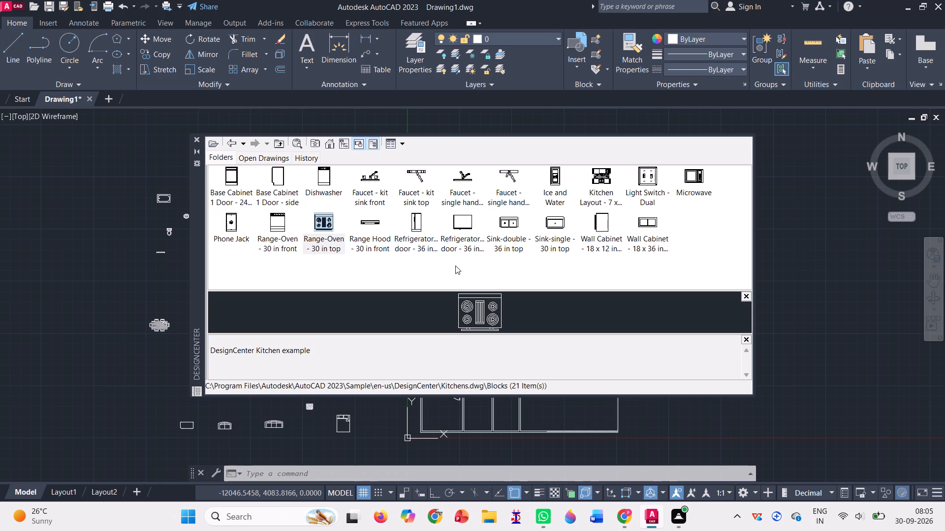
Insert the Sink-double - 36 in top block just north of the bed and close DesignCenter.
double_click(513, 220)
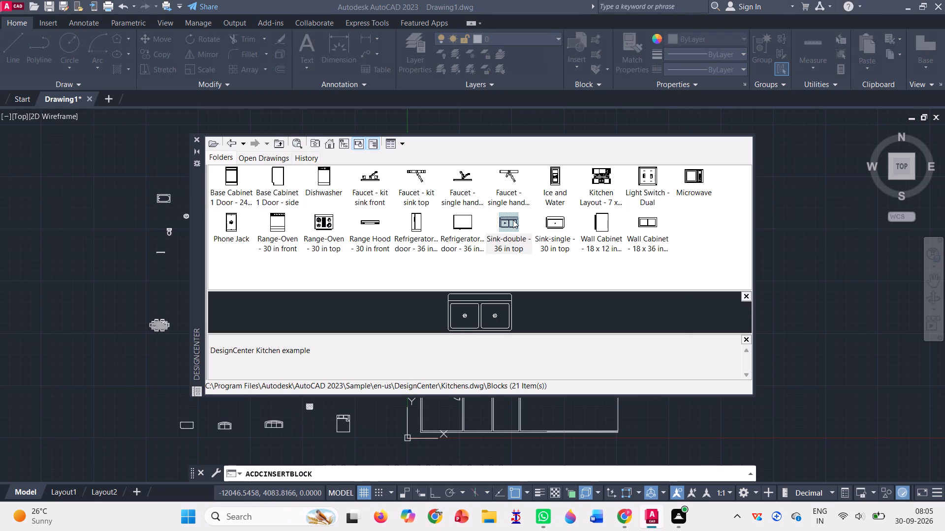
click(554, 332)
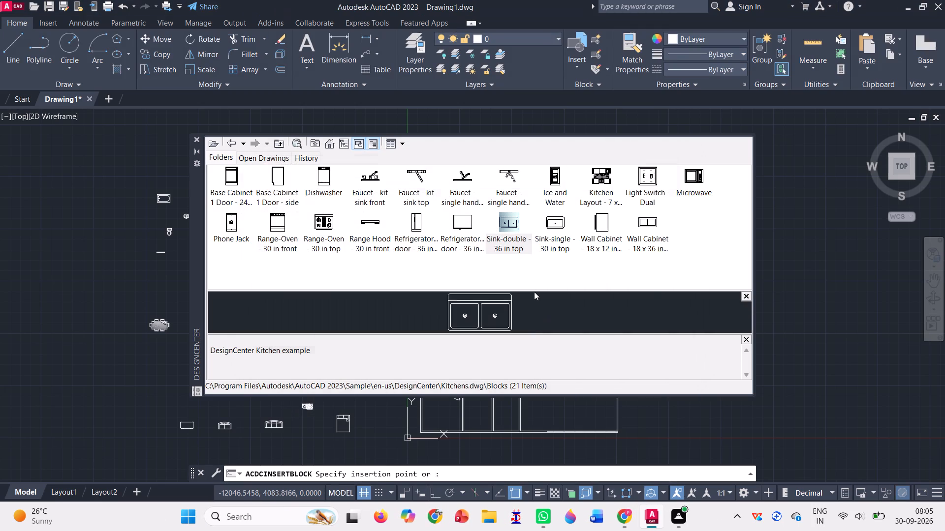
click(349, 401)
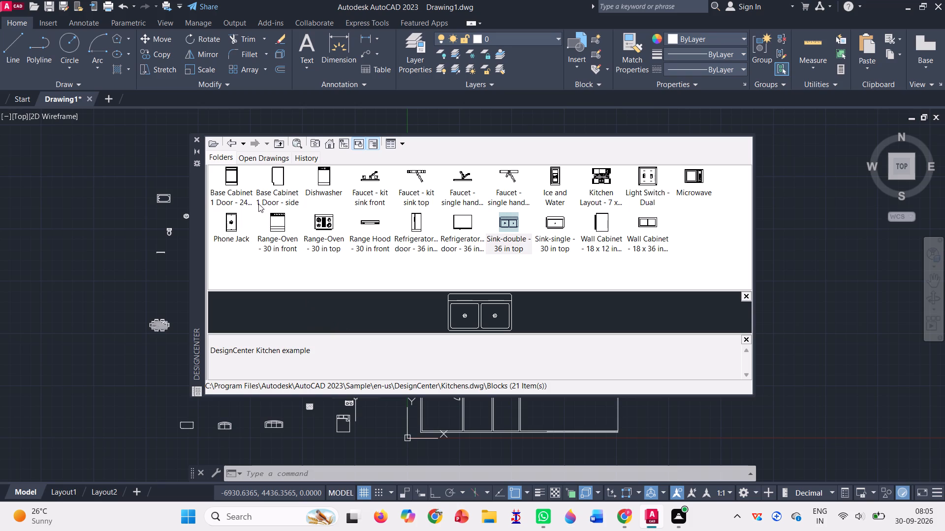
click(198, 139)
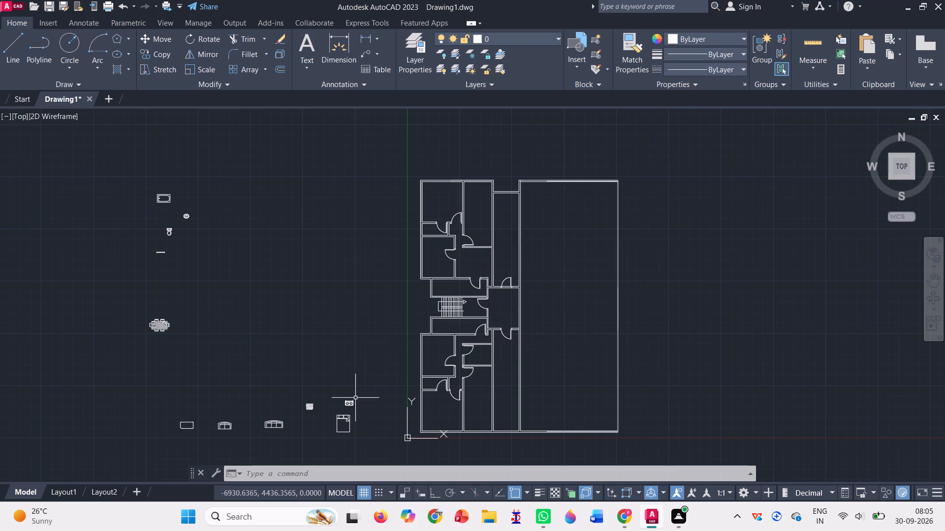
Rotate the dining set a quarter turn with Ortho on so its long side runs north-south.
click(203, 36)
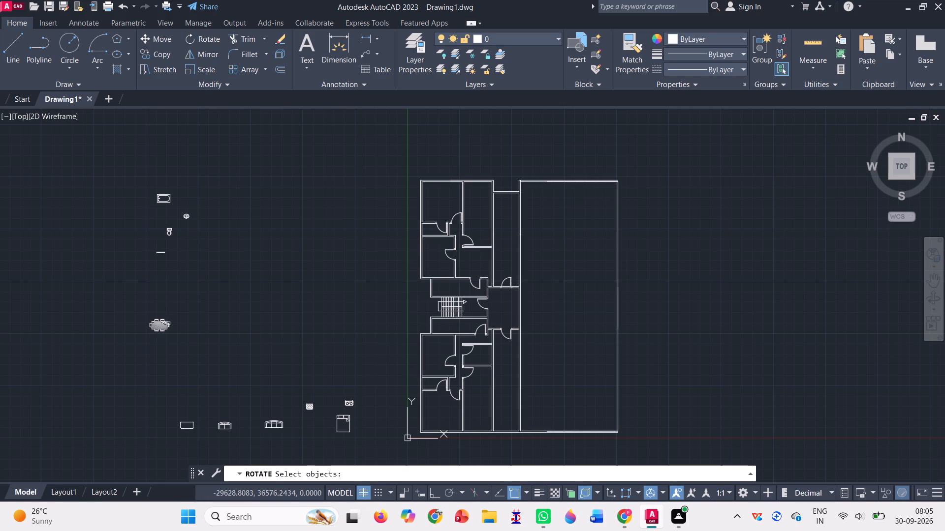
click(161, 329)
key(Return)
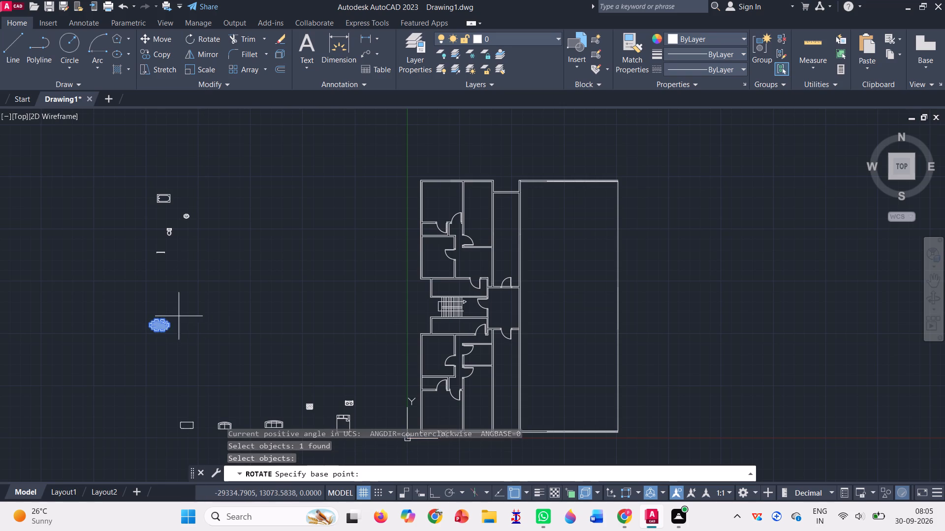
click(166, 323)
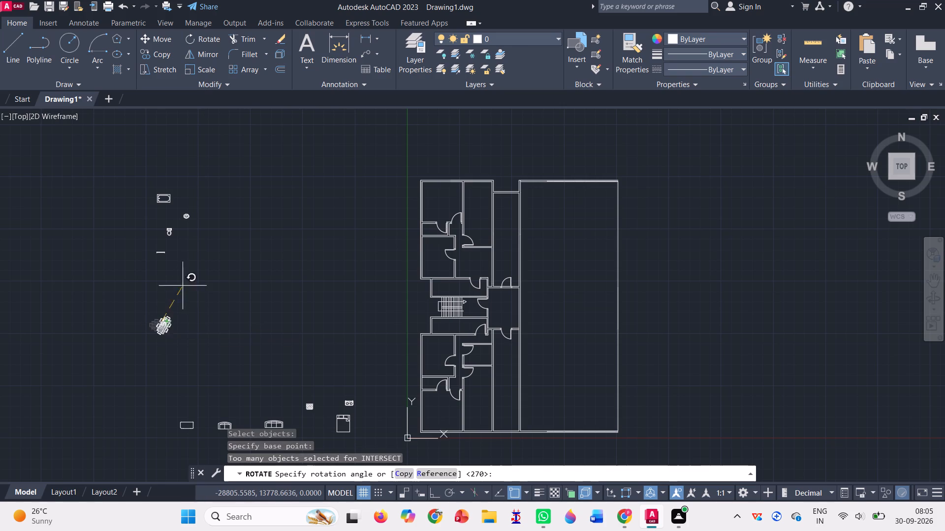
click(435, 499)
click(155, 299)
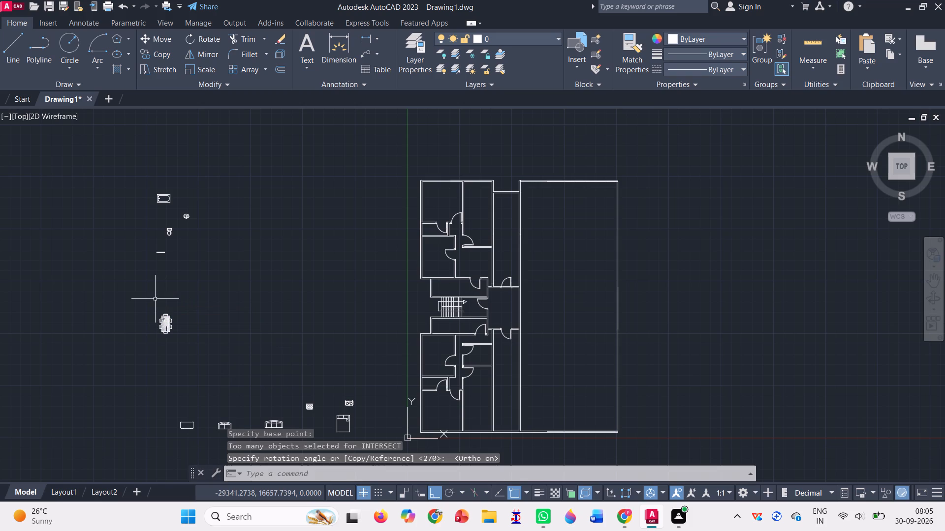
Move the rotated dining set into the narrow northern room of the floor plan, just north of its door, with Ortho off.
click(159, 44)
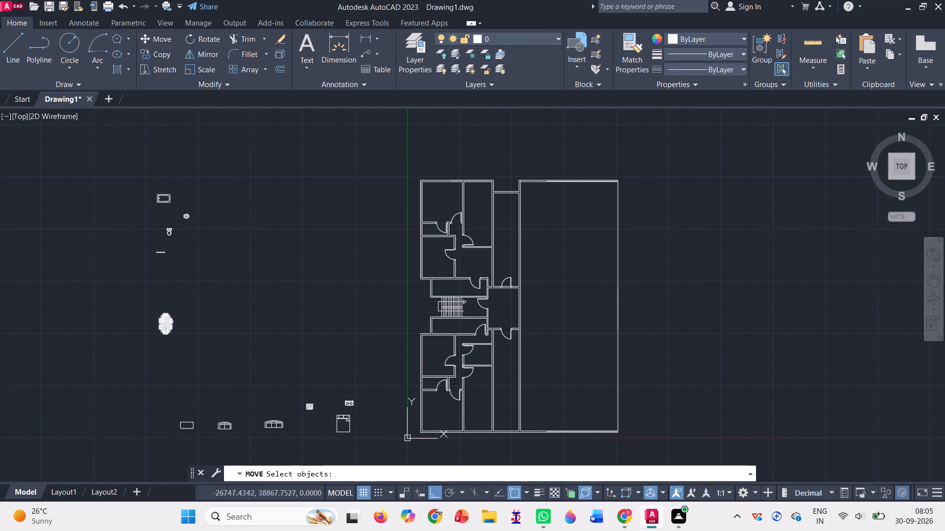
click(171, 323)
key(Return)
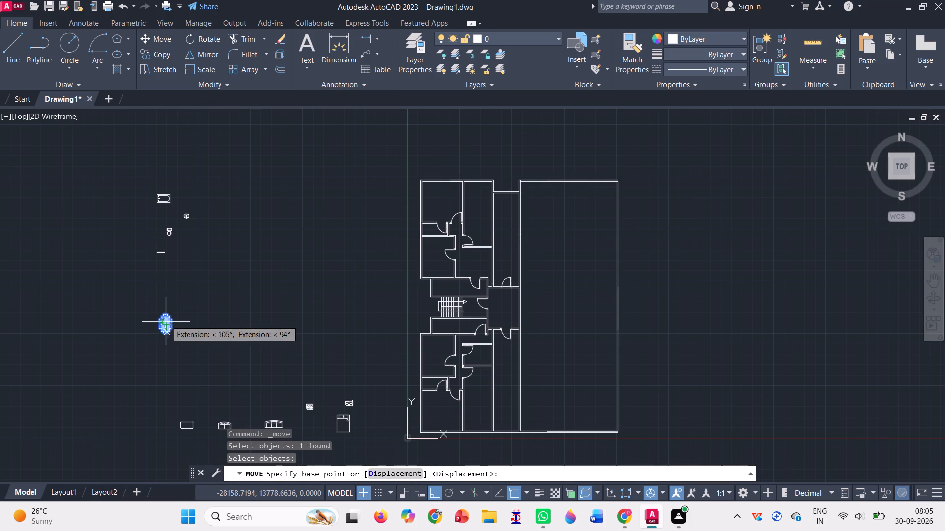
click(166, 322)
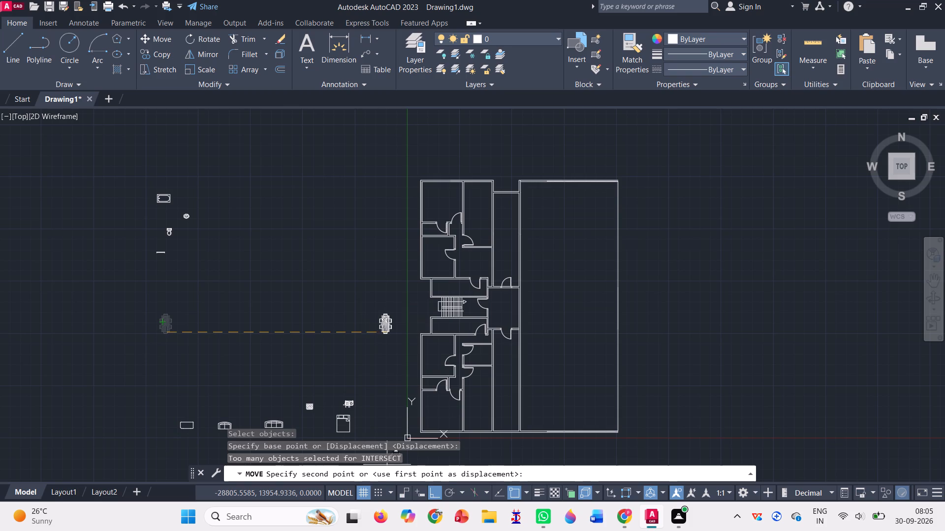
click(435, 485)
click(440, 495)
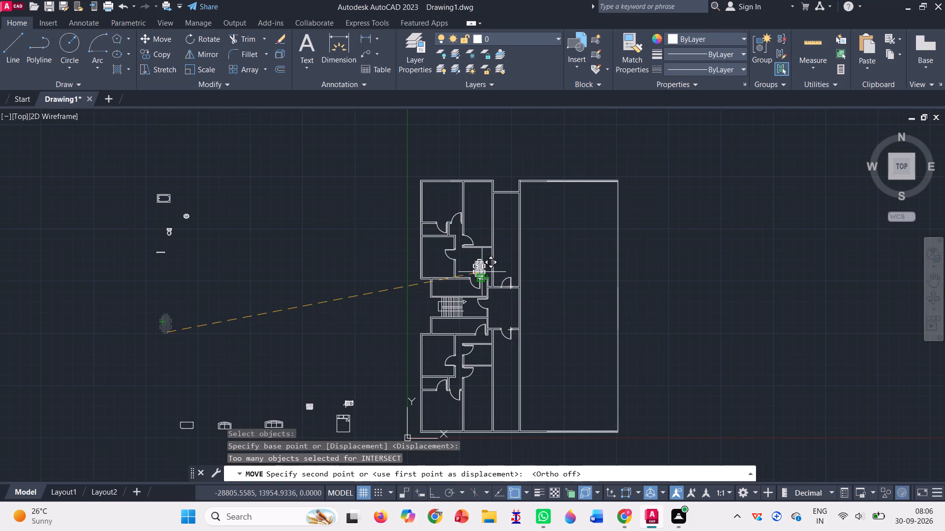
click(510, 268)
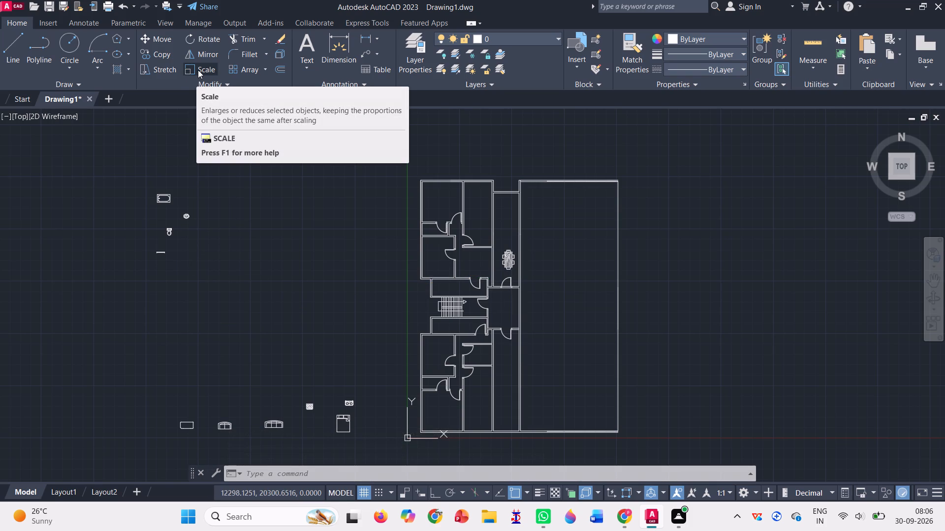
Rotate the bathtub outside the plan a quarter turn clockwise about its northwest corner so its drain end faces north.
click(204, 42)
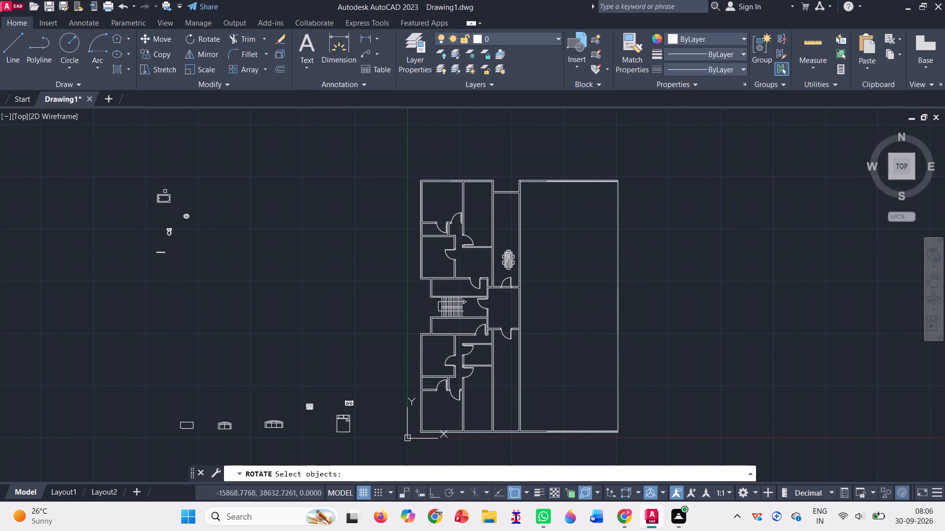
key(Return)
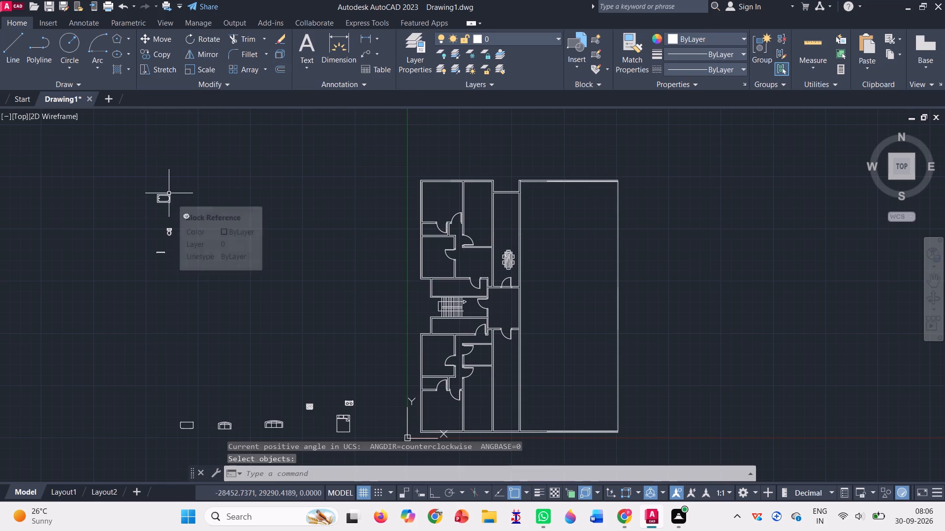
scroll(169, 193, up, 3)
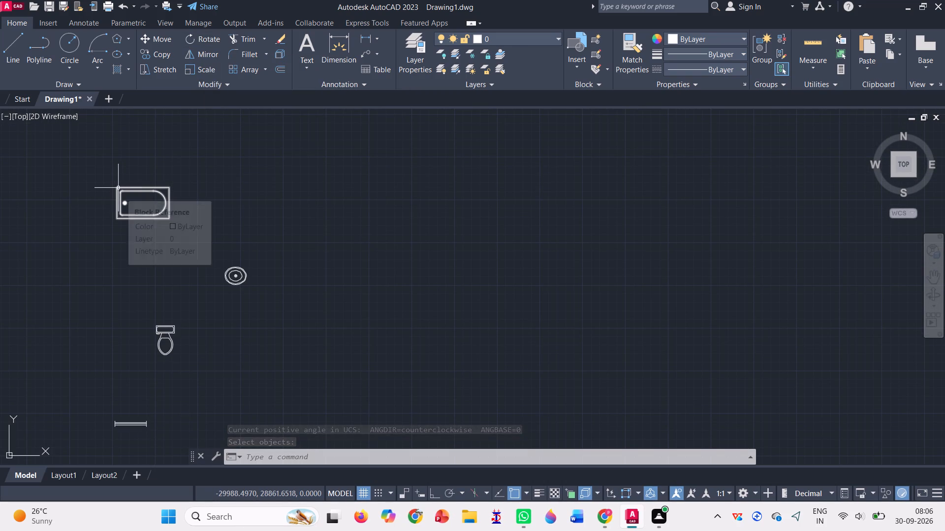
click(199, 44)
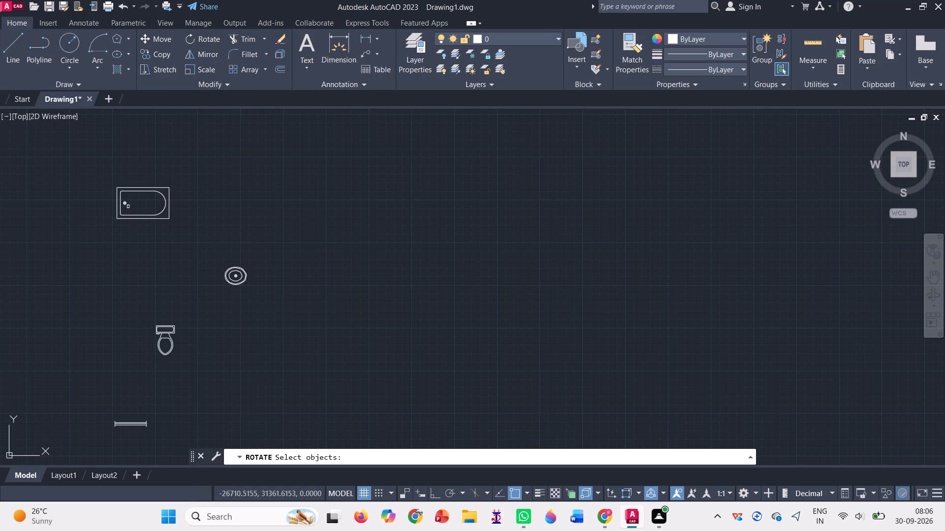
click(128, 206)
click(109, 200)
key(Return)
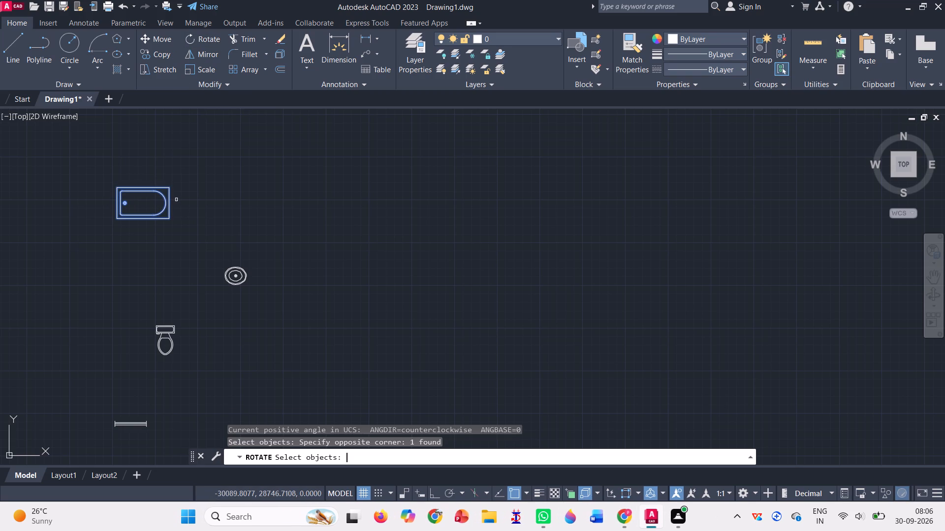
click(112, 187)
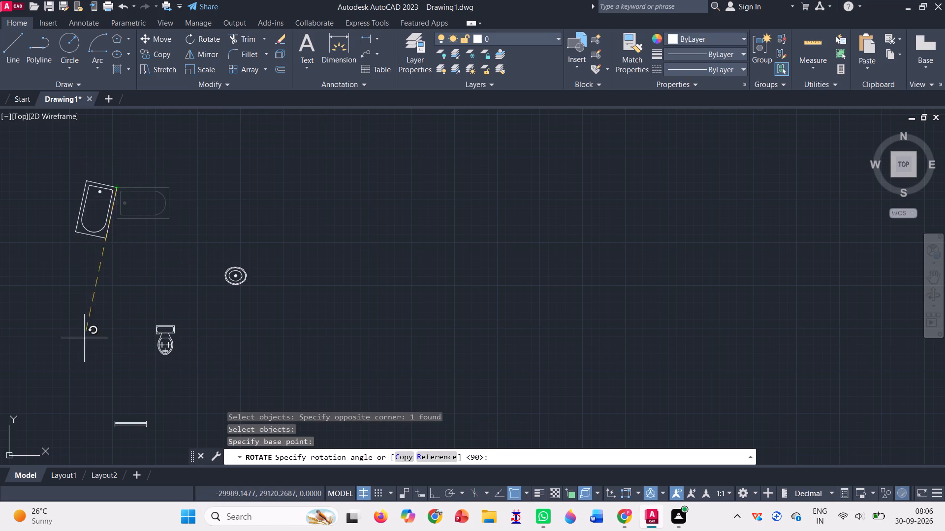
click(118, 342)
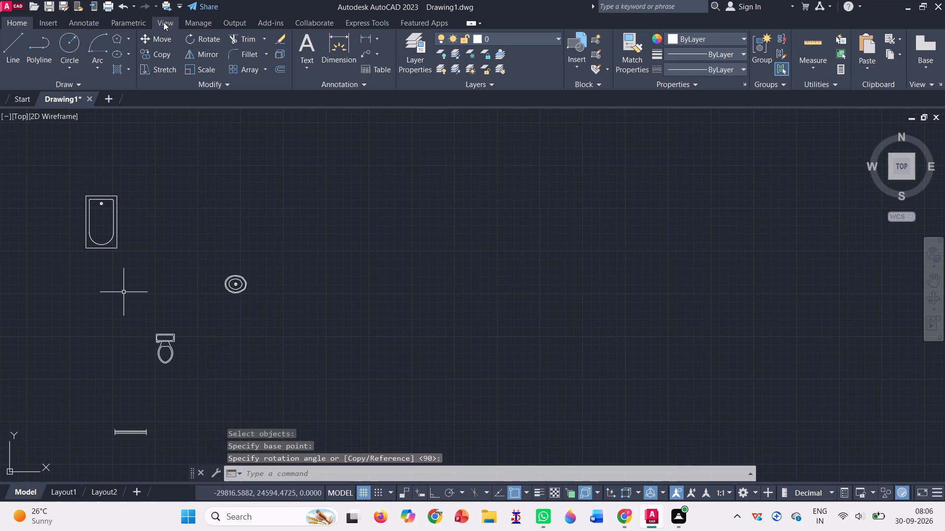
Copy the rotated bathtub into the two northern bathrooms: the small western one's northwest corner and the eastern one's southeast corner.
click(162, 55)
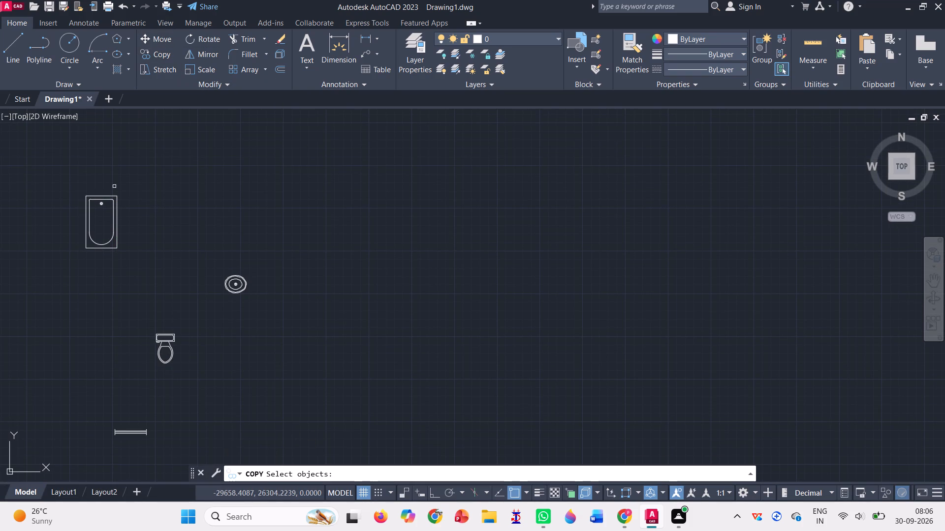
click(113, 203)
key(Return)
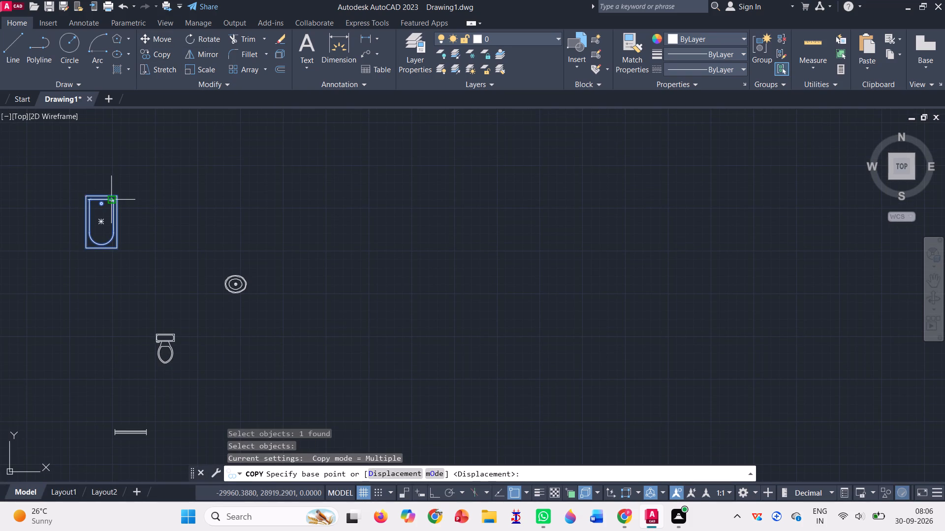
scroll(88, 195, up, 2)
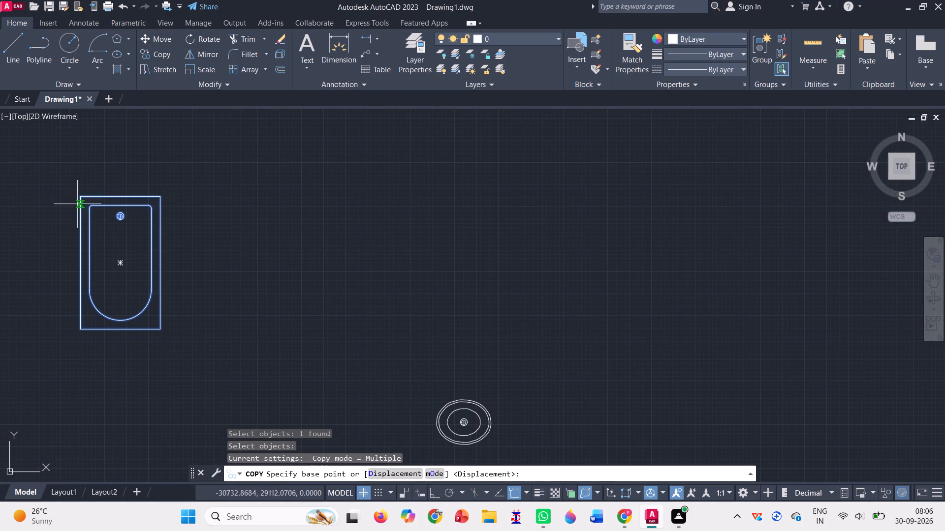
click(79, 195)
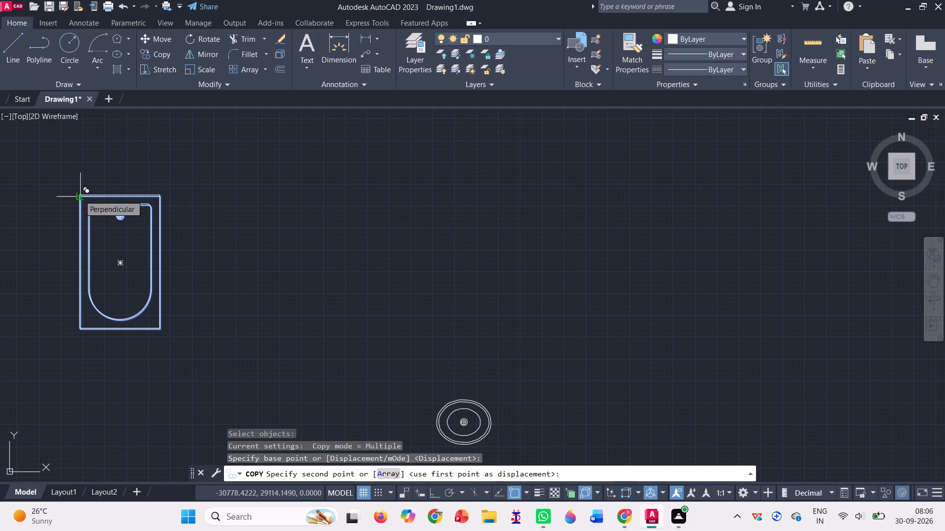
scroll(79, 195, down, 6)
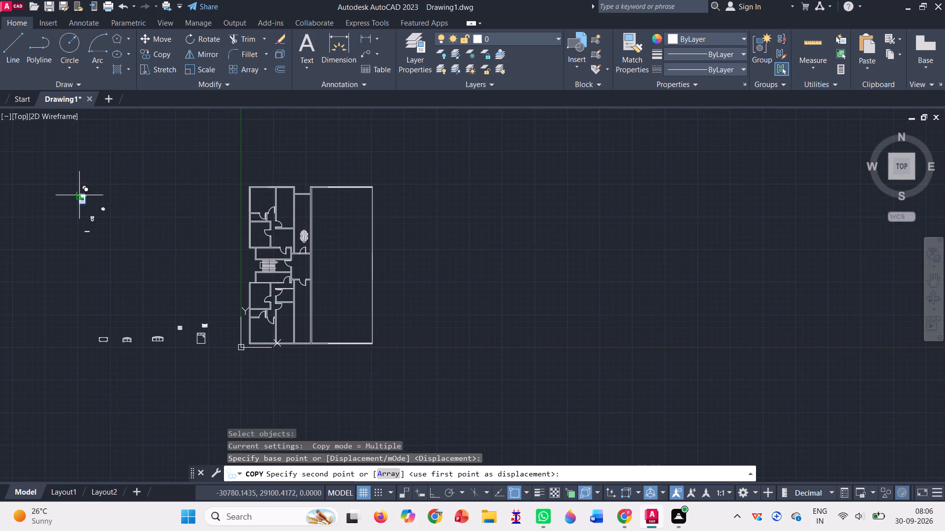
scroll(254, 215, up, 6)
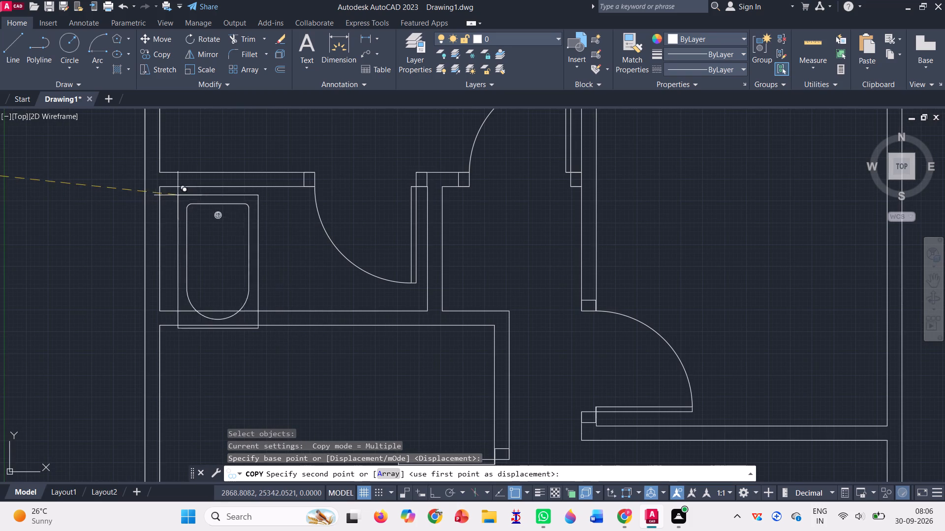
click(157, 185)
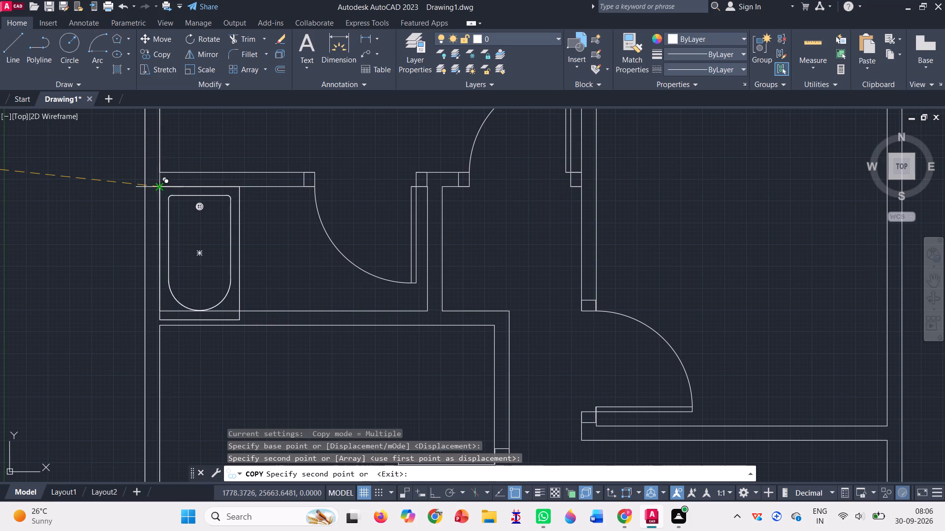
scroll(158, 167, down, 4)
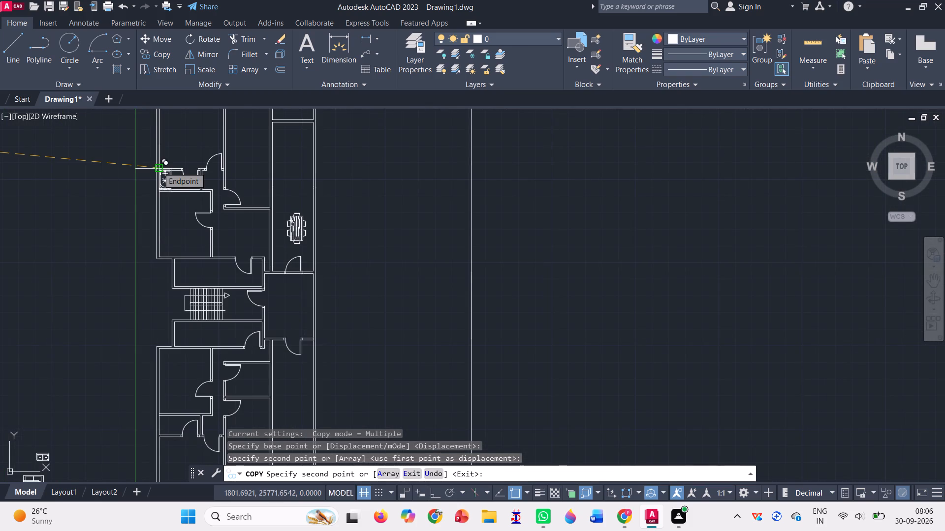
scroll(256, 185, up, 2)
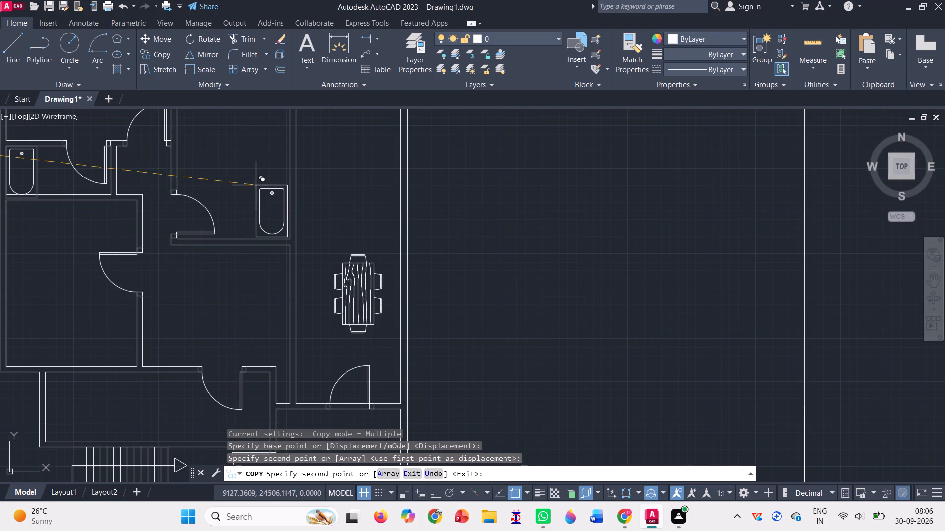
click(256, 185)
Place two more bathtub copies in the southern bathrooms: the eastern one's northeast corner and the small western one's northwest corner.
scroll(265, 172, down, 4)
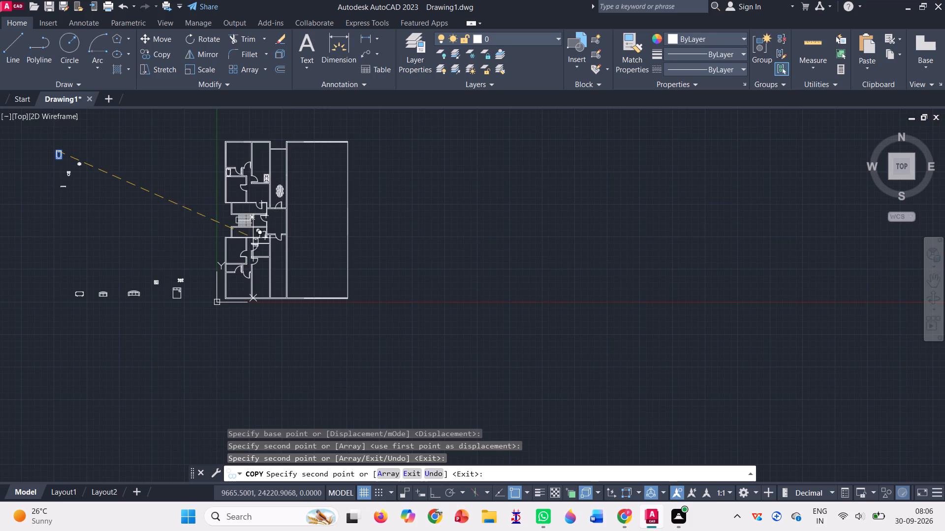
scroll(256, 245, up, 4)
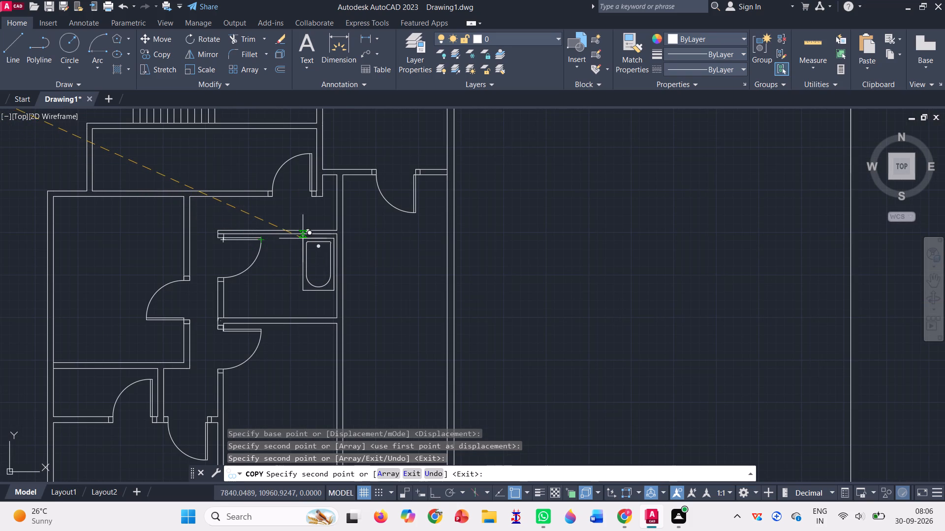
click(303, 238)
scroll(286, 225, down, 3)
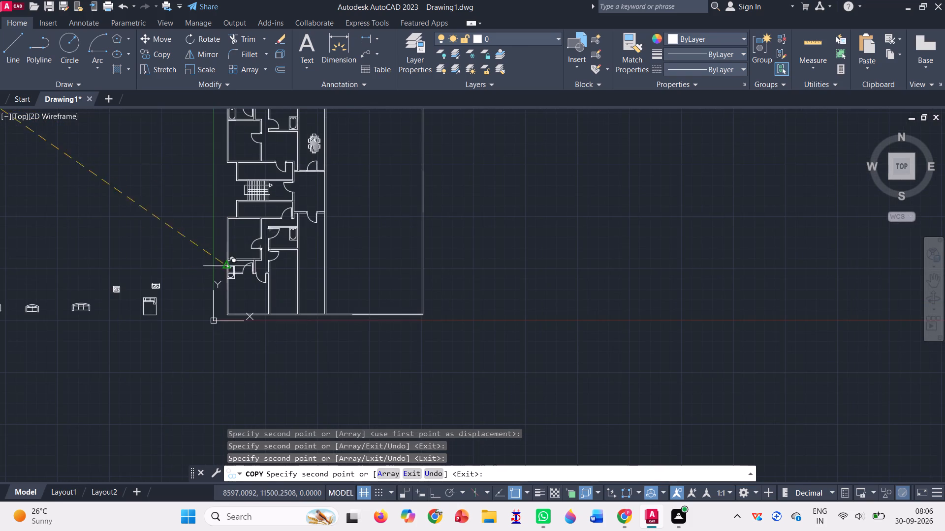
scroll(230, 260, up, 6)
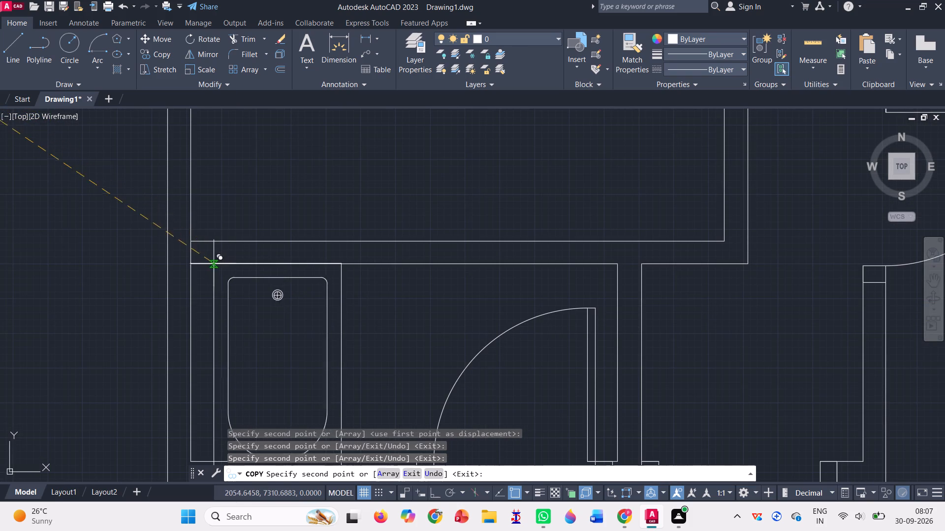
click(194, 265)
scroll(260, 211, down, 2)
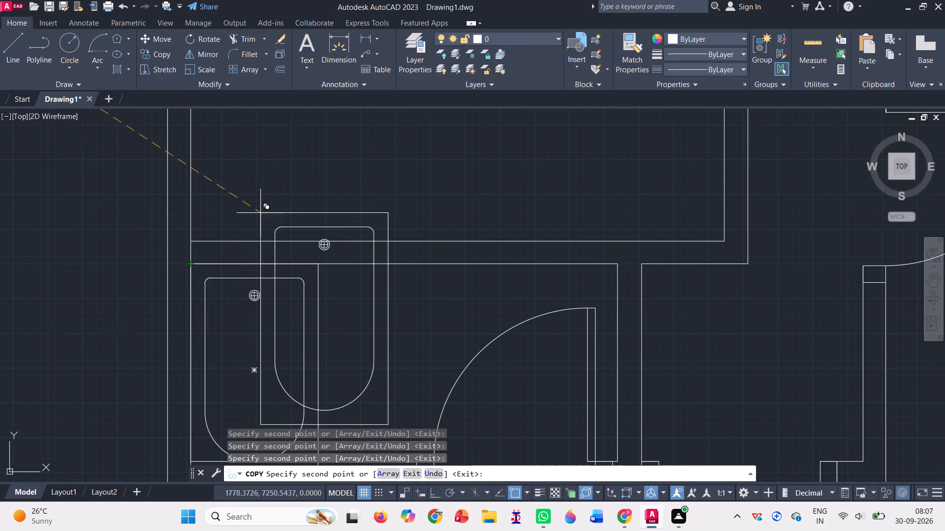
scroll(250, 203, down, 3)
scroll(210, 236, down, 2)
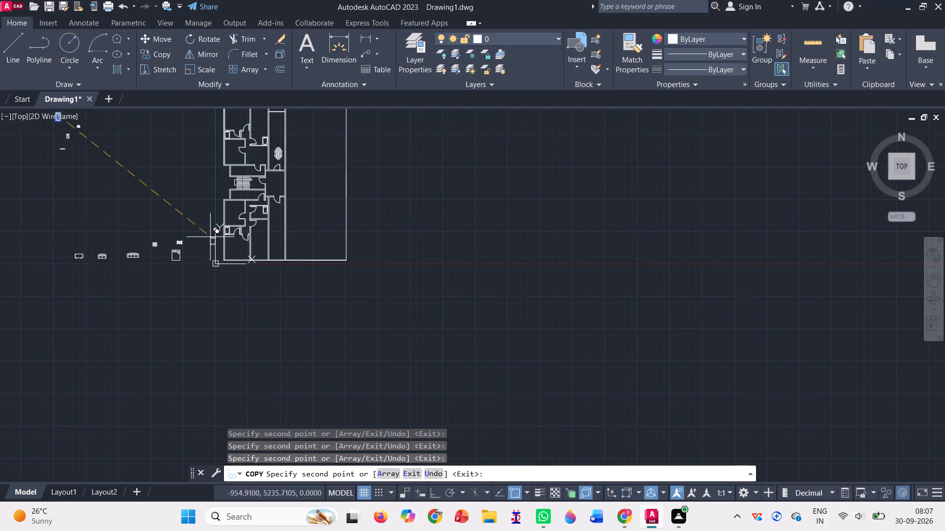
key(Return)
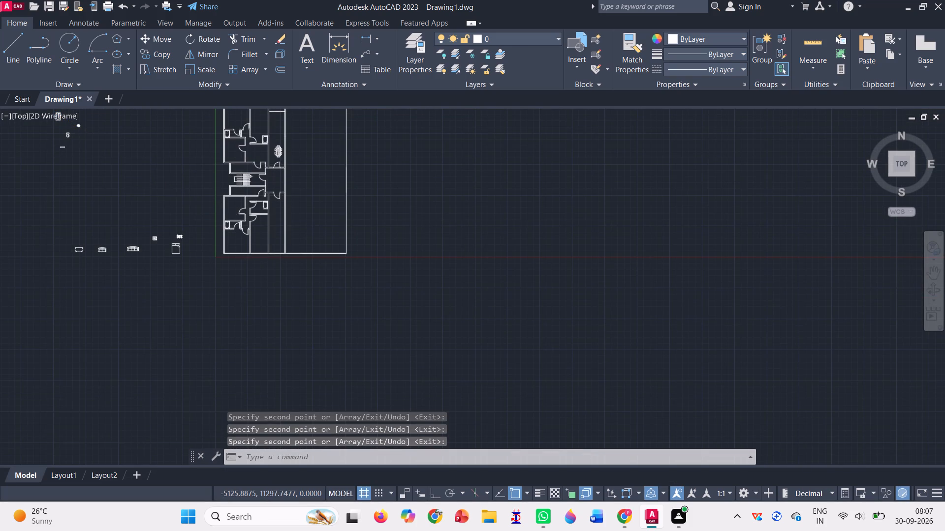
Draw a double-line partition wall across the northern room, just north of the eastern bathtub, between its west and east walls.
click(2, 51)
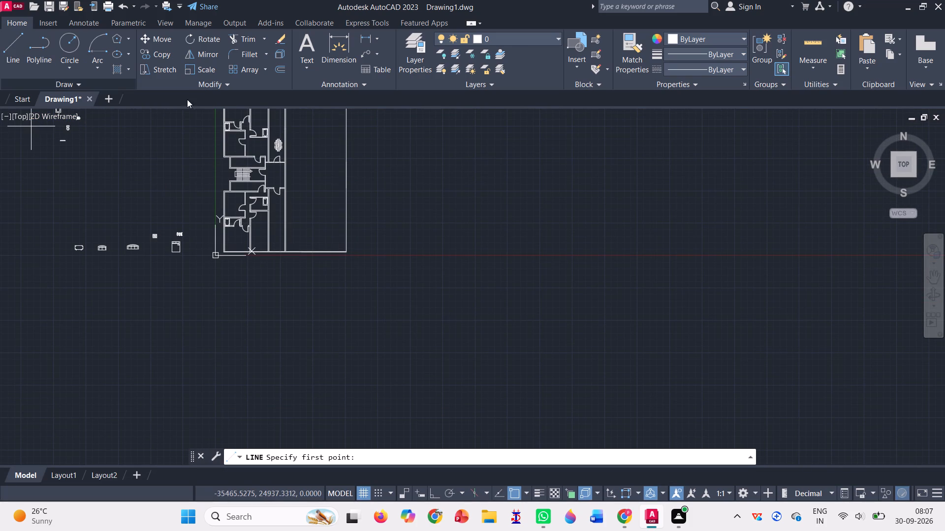
scroll(269, 115, up, 5)
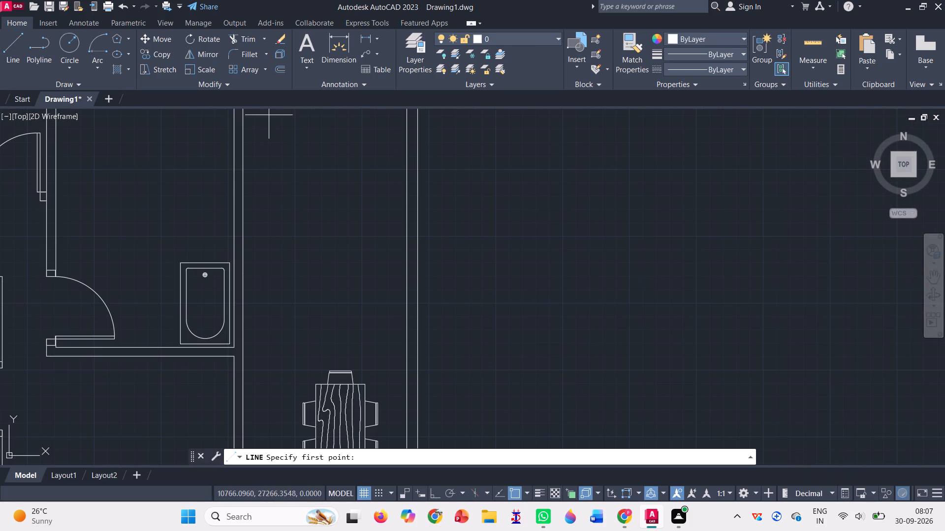
click(56, 221)
click(232, 223)
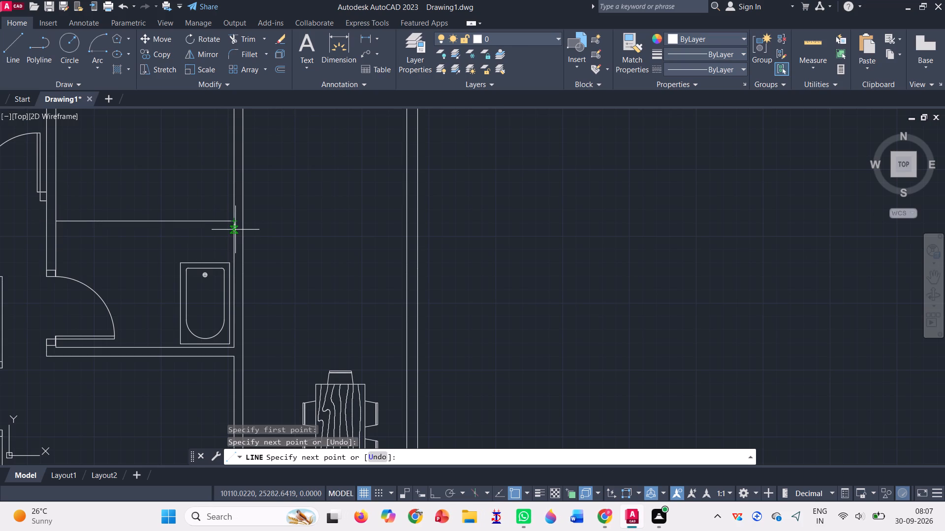
click(232, 230)
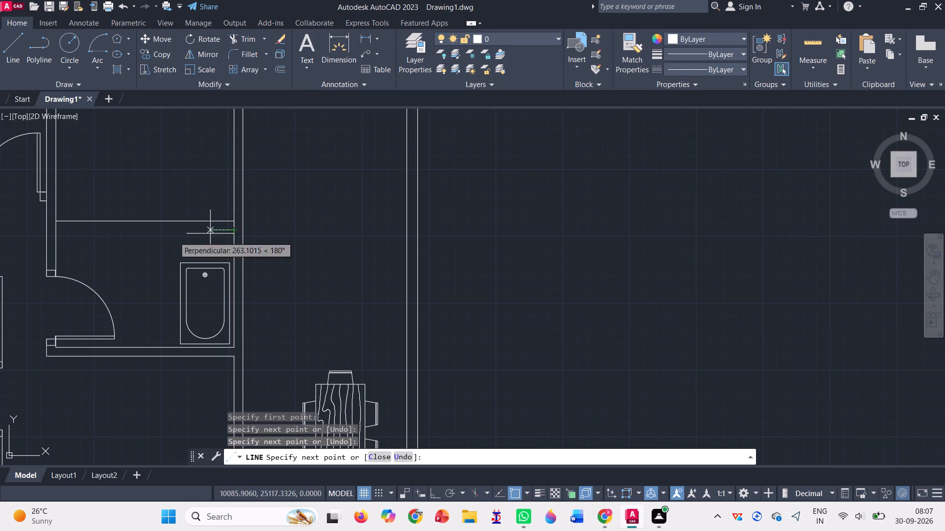
click(54, 230)
key(Return)
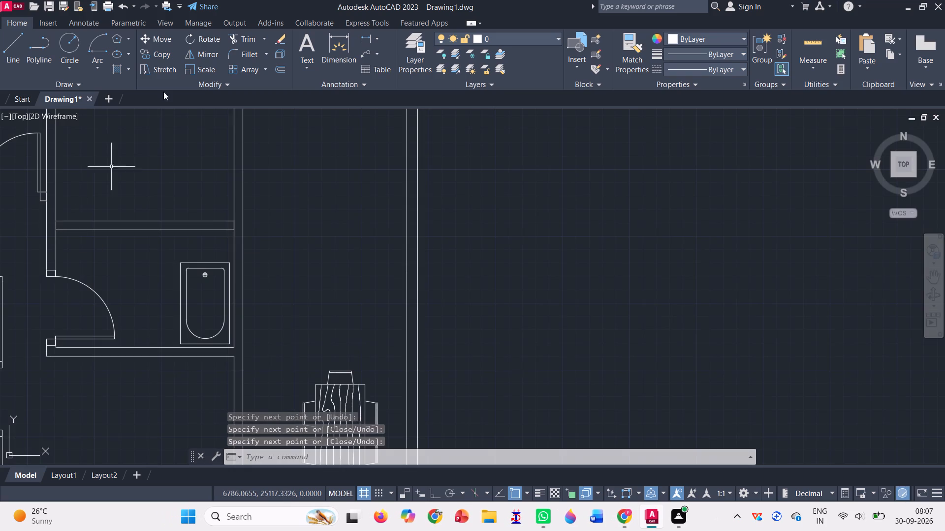
Trim the wall segments between the two new partition lines at both ends so the partition joins the adjoining walls.
click(236, 33)
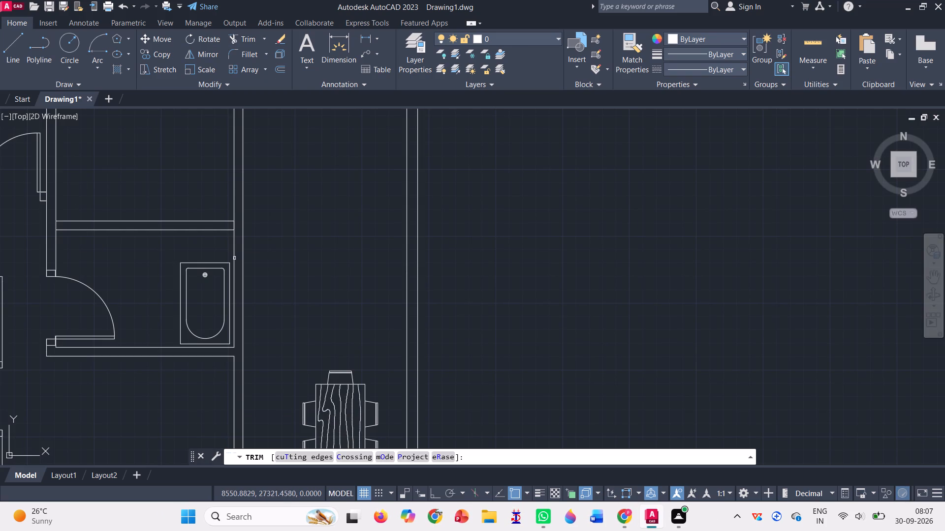
scroll(227, 233, up, 4)
drag(251, 182, 277, 177)
scroll(277, 177, down, 3)
scroll(333, 182, down, 1)
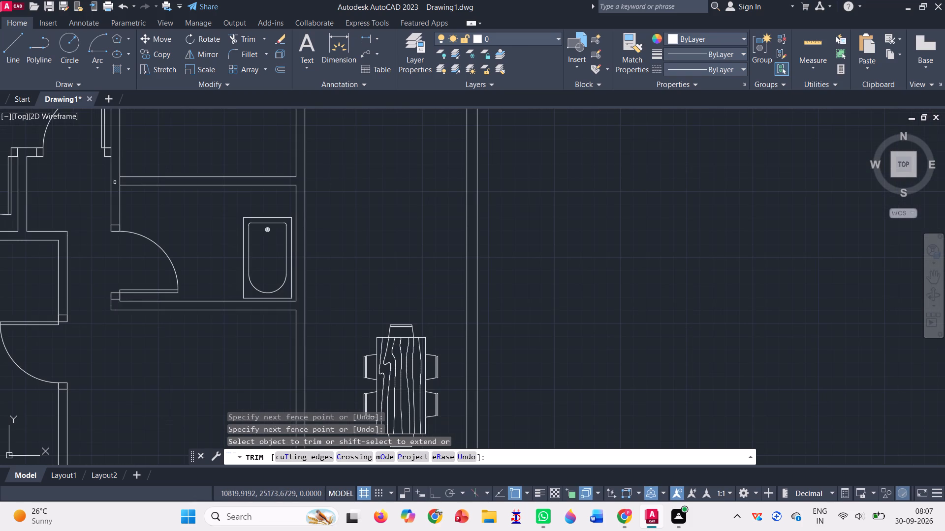
scroll(115, 182, up, 3)
drag(118, 177, 135, 172)
scroll(135, 172, down, 2)
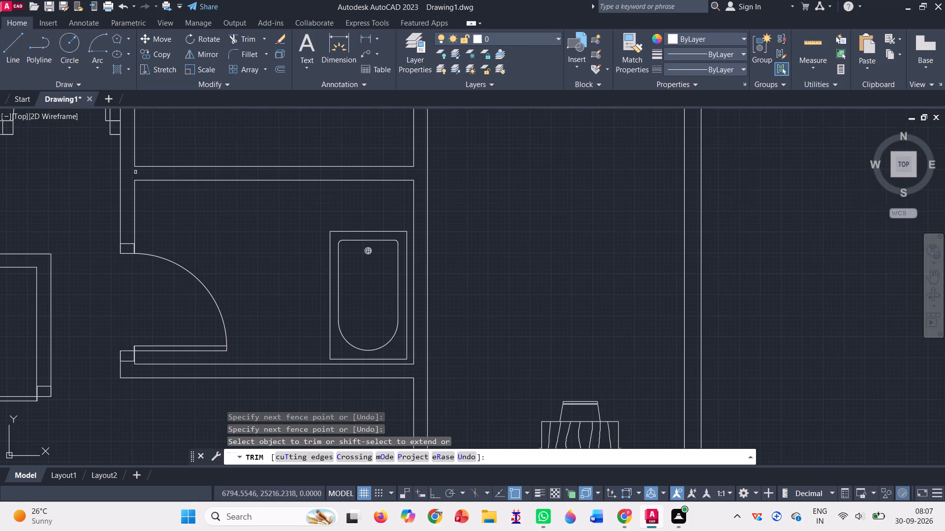
key(Return)
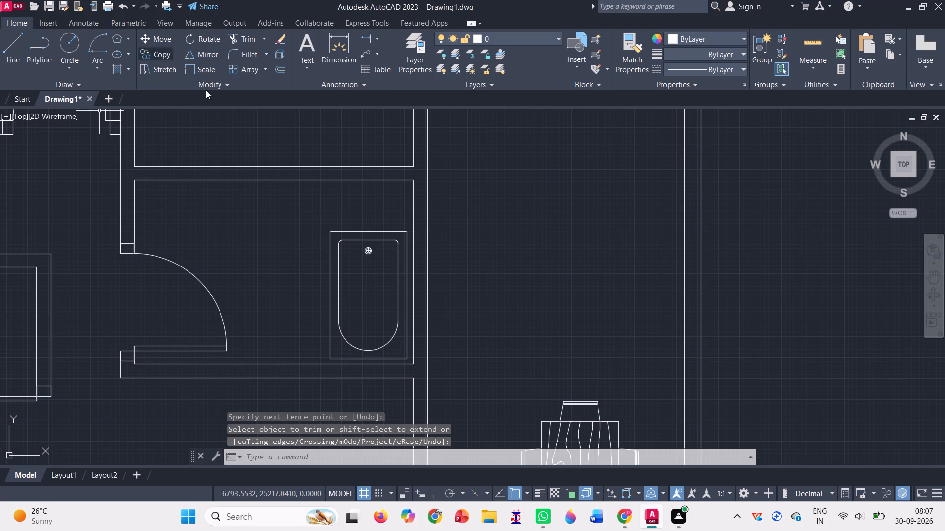
Delete the original bathtub left outside the floor plan.
scroll(232, 113, down, 4)
scroll(321, 168, down, 2)
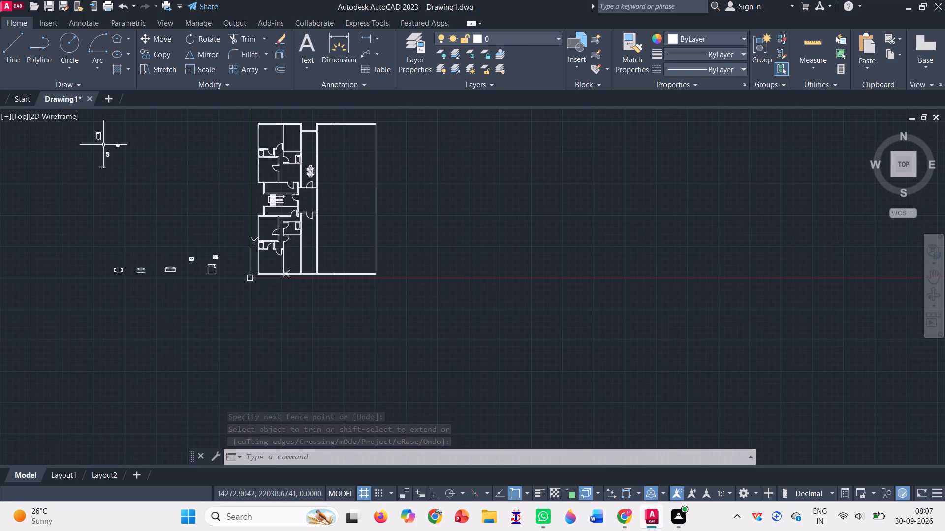
scroll(103, 145, up, 2)
click(90, 130)
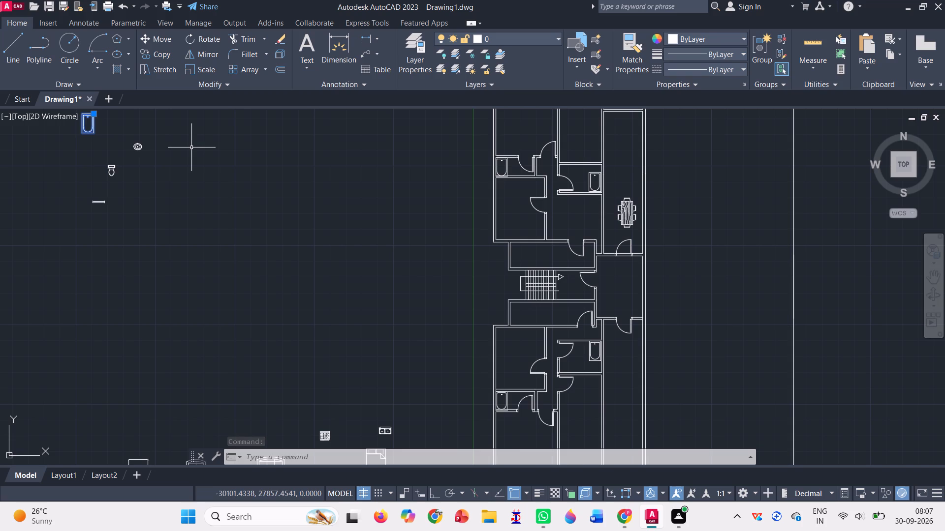
key(Delete)
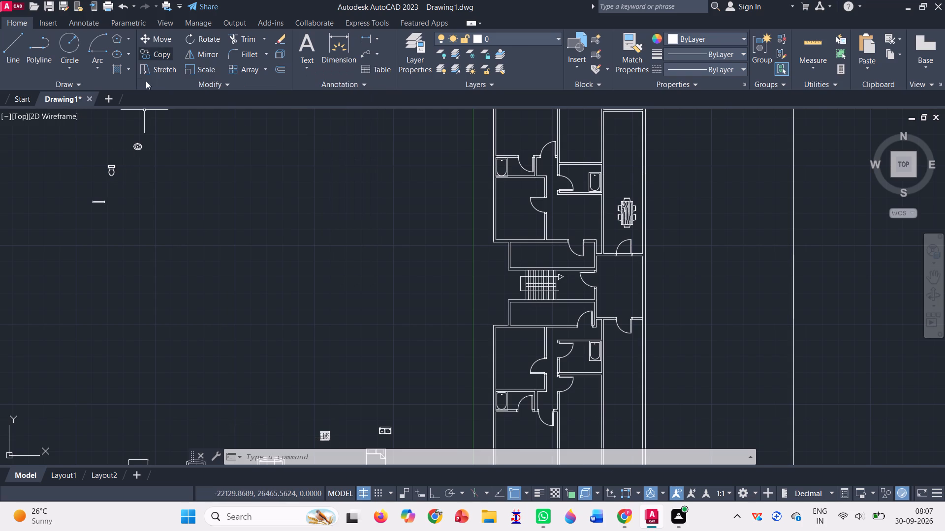
Copy the oval washbasin by its centre into the two northern bathrooms: beside the western bathtub and in the eastern bathroom's northwest corner.
click(155, 56)
click(135, 150)
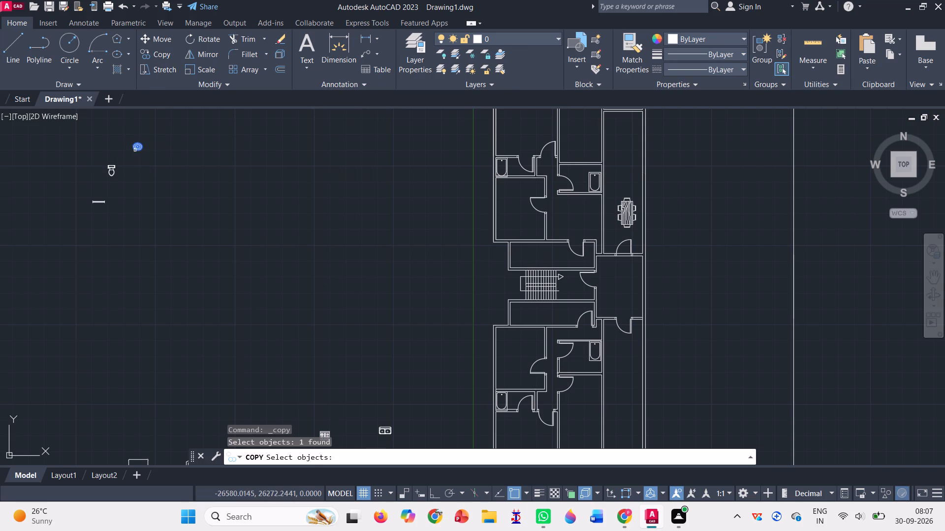
key(Return)
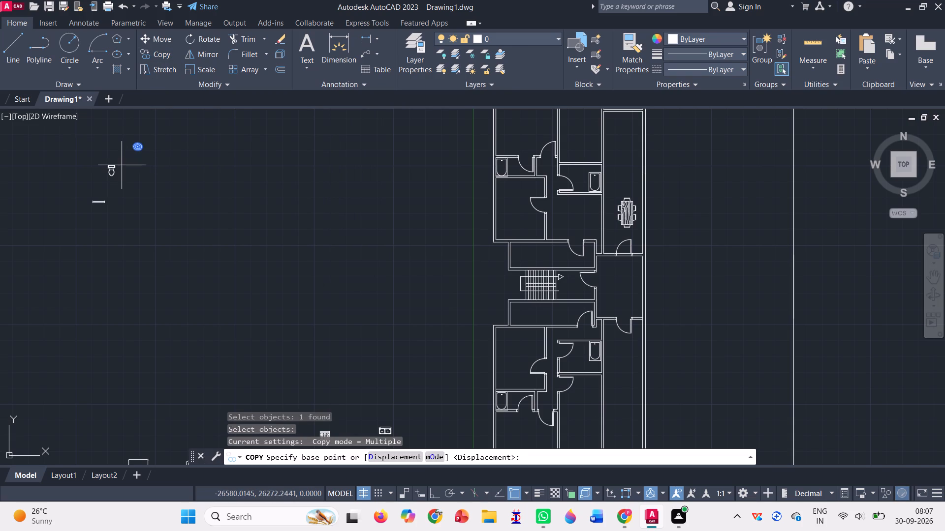
scroll(136, 144, up, 5)
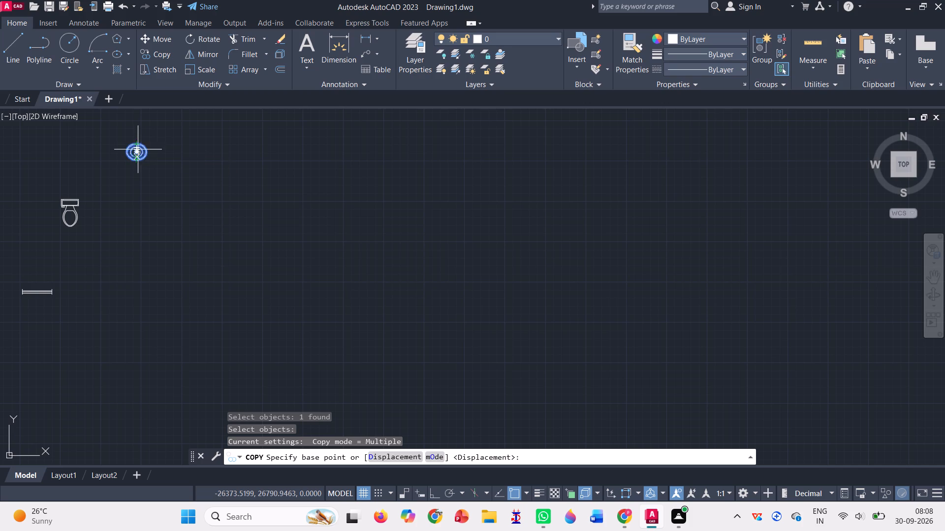
click(138, 149)
scroll(138, 149, down, 7)
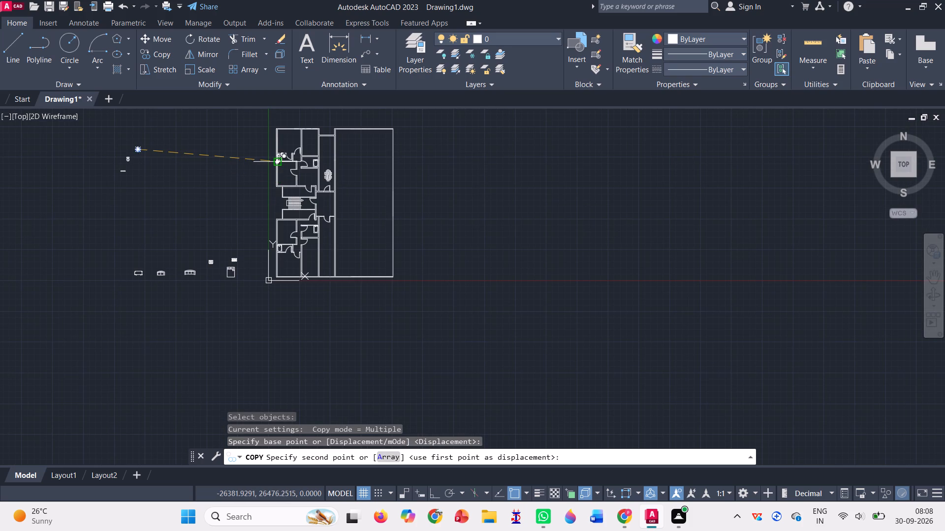
scroll(286, 155, up, 5)
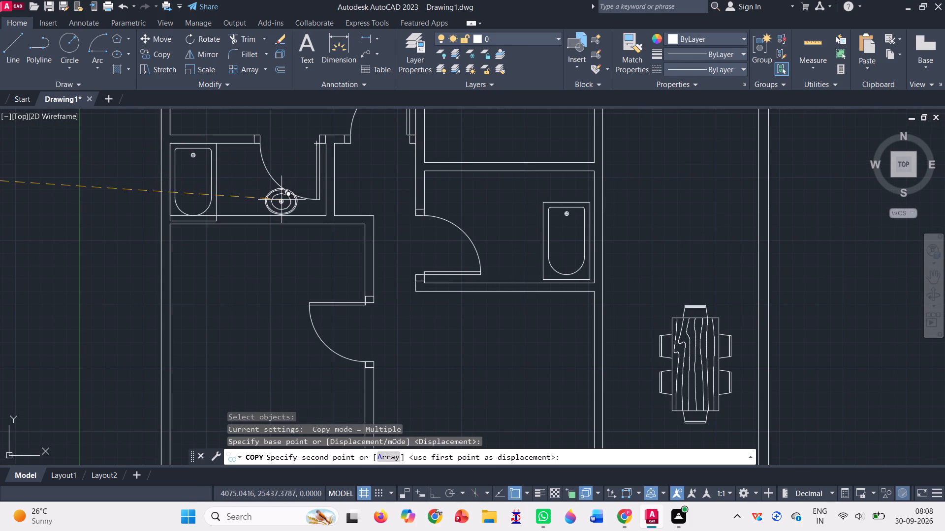
click(282, 200)
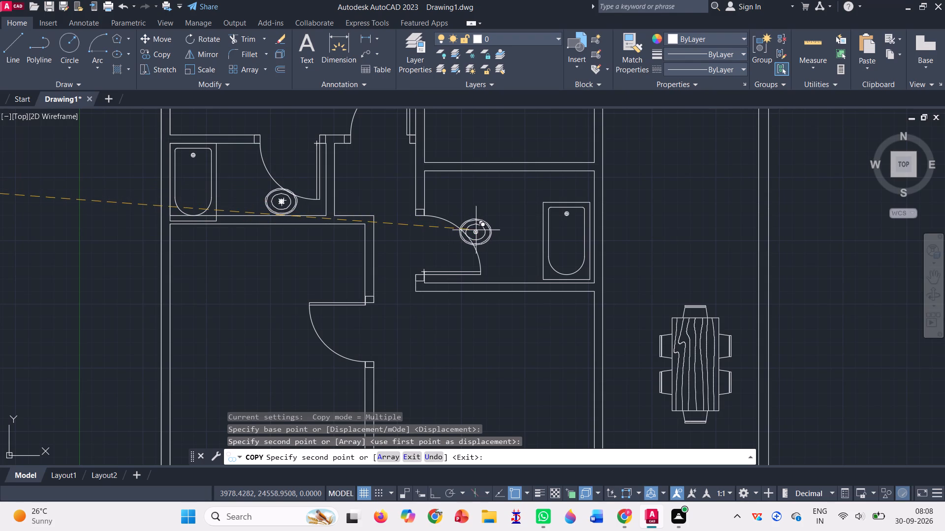
click(453, 187)
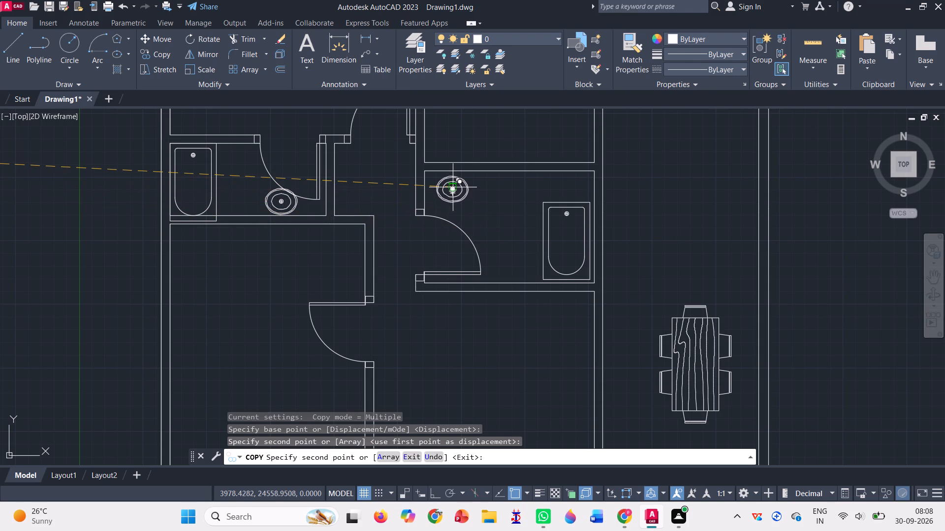
Place two more washbasin copies in the southern bathrooms: the eastern one's southwest corner and east of the western one's bathtub.
scroll(413, 184, down, 4)
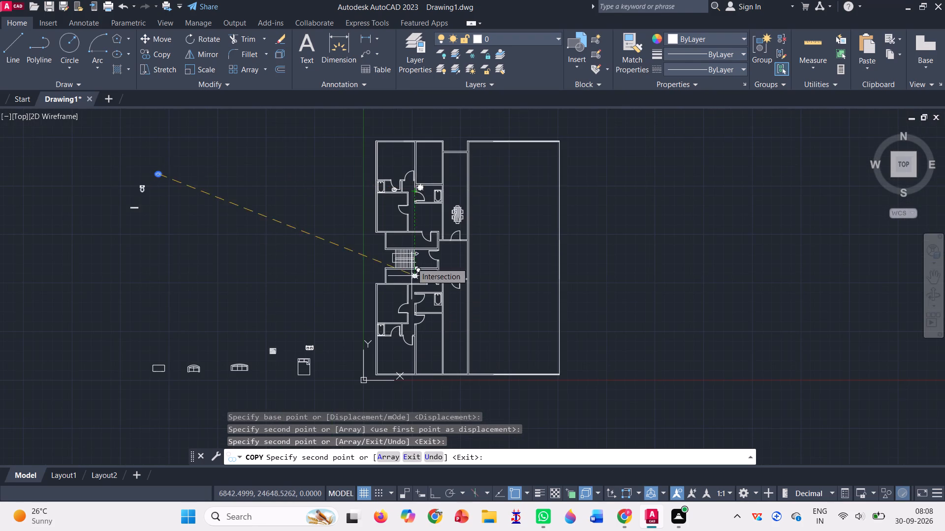
scroll(421, 318, up, 4)
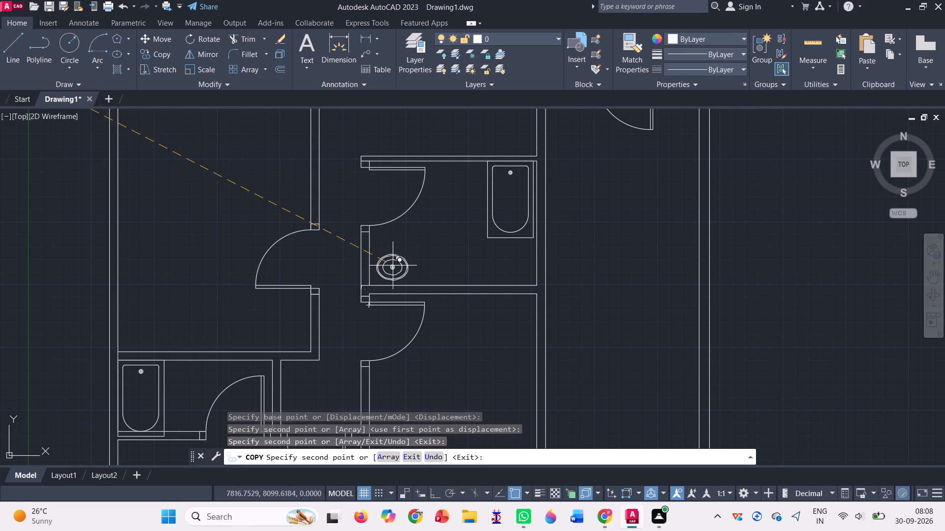
click(393, 265)
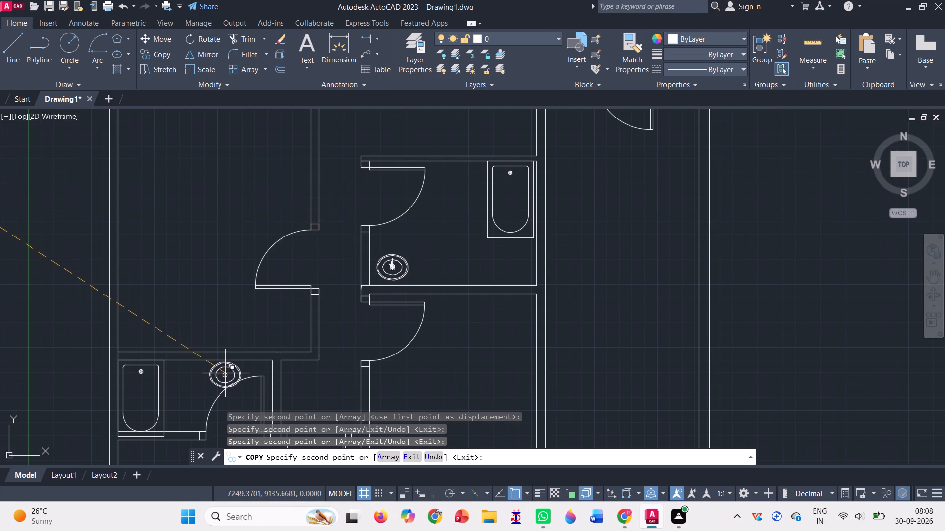
click(225, 373)
scroll(264, 344, down, 3)
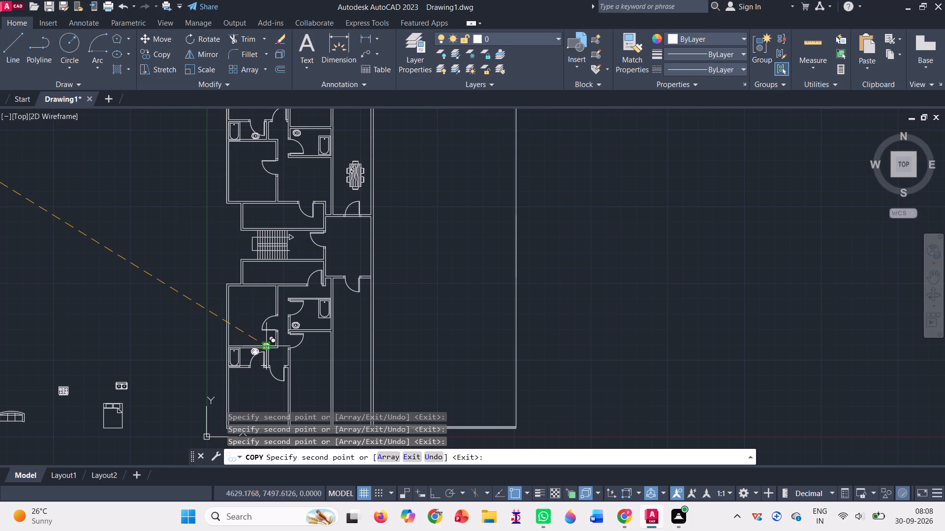
scroll(263, 345, down, 2)
key(Return)
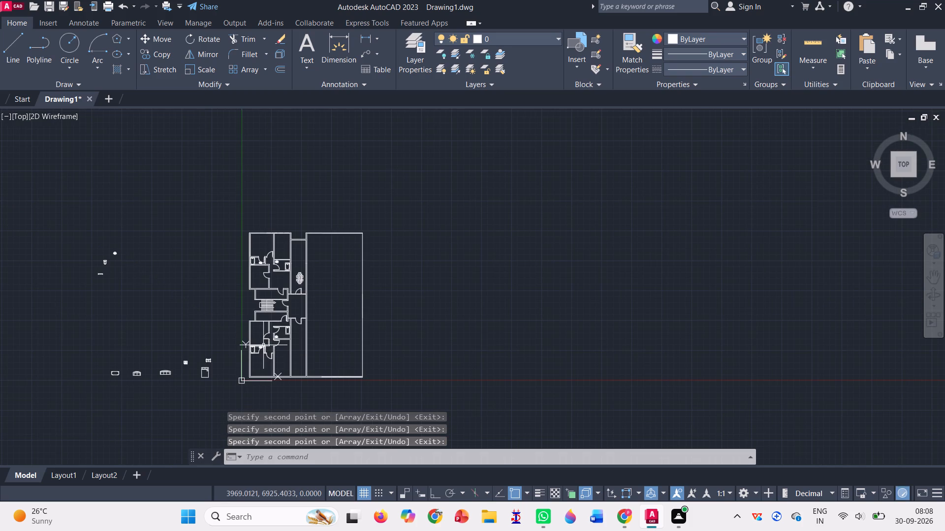
Delete the original washbasin left outside the floor plan.
scroll(115, 253, up, 3)
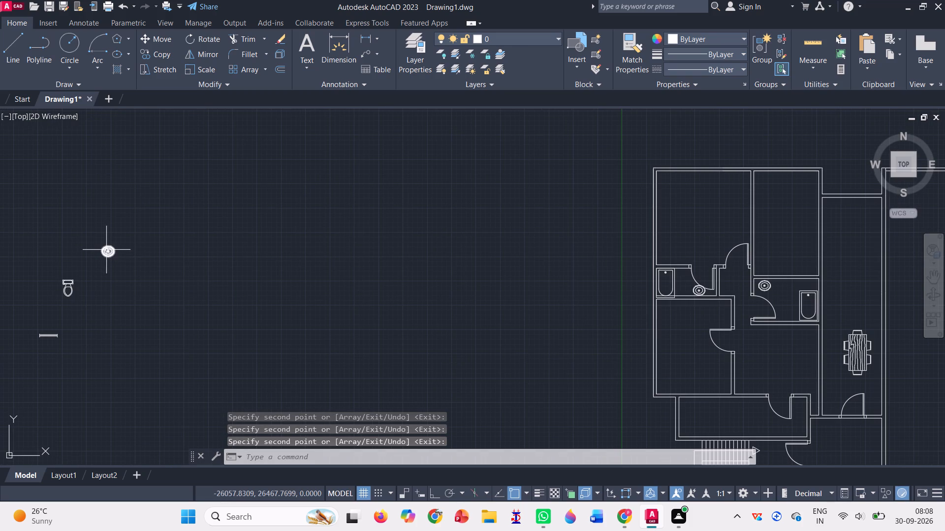
click(106, 250)
key(Delete)
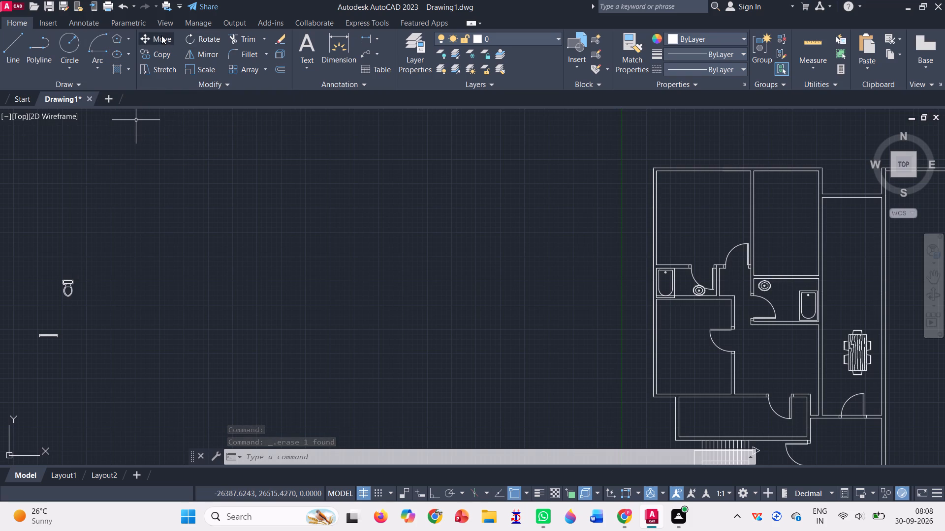
Copy the toilet by its tank's northwest corner to the northern eastern bathroom's north wall, between the washbasin and the bathtub.
click(160, 49)
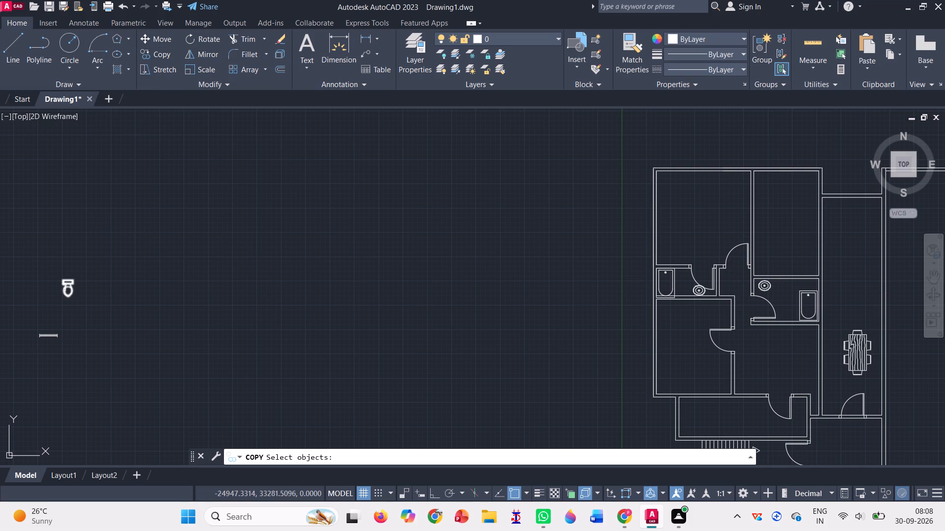
click(72, 283)
key(Return)
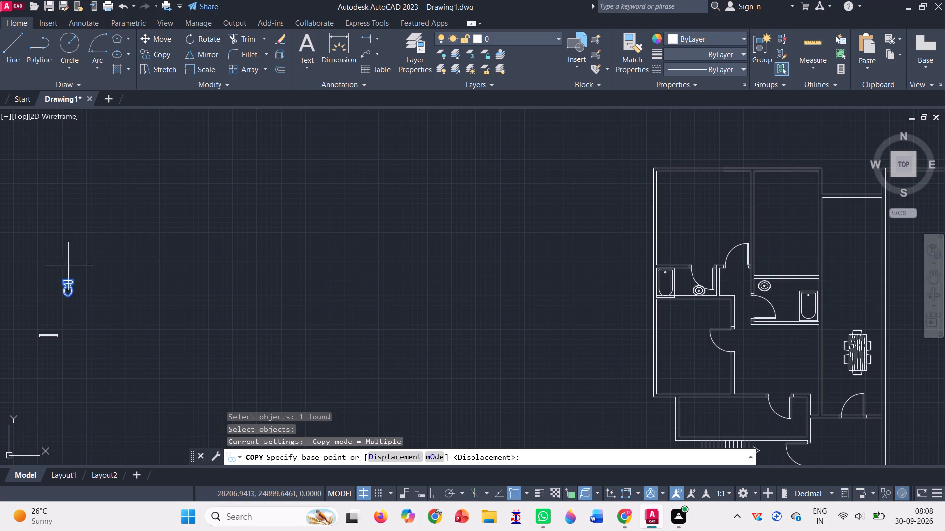
scroll(63, 272, up, 6)
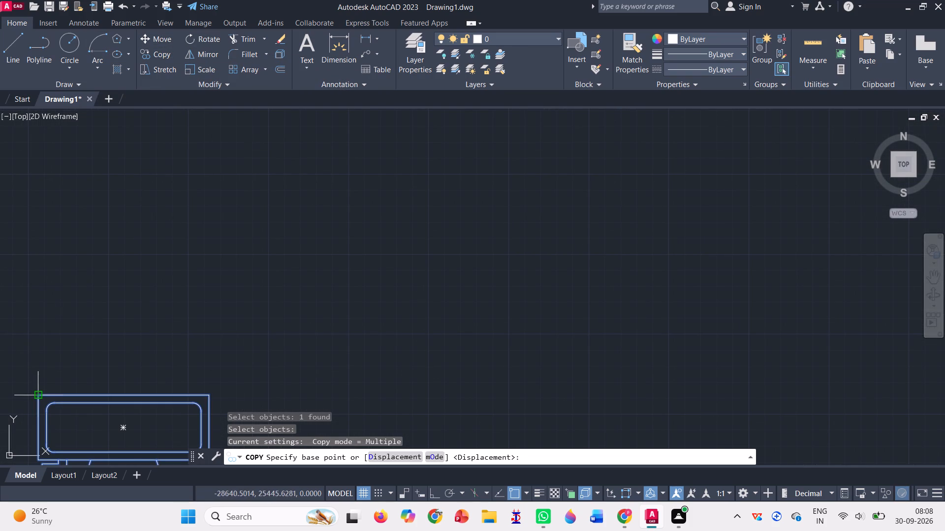
click(37, 396)
scroll(86, 248, down, 8)
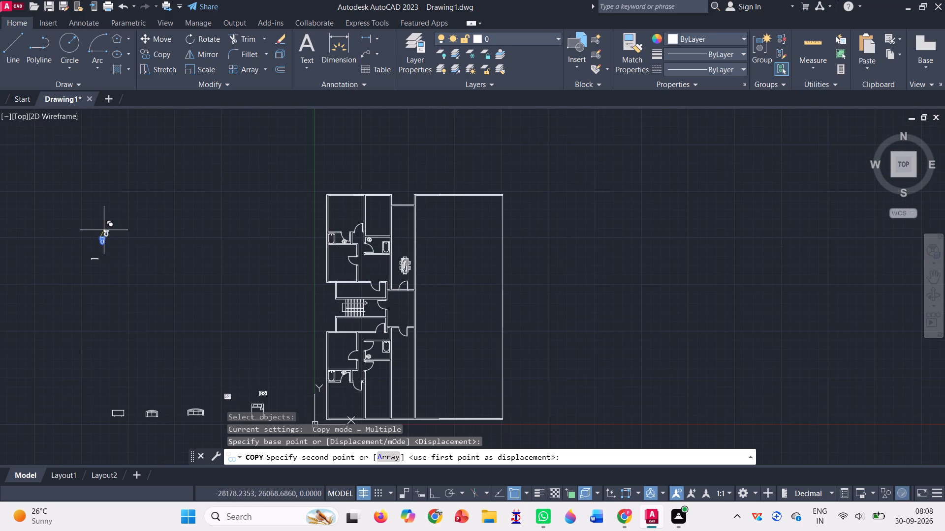
scroll(364, 239, up, 4)
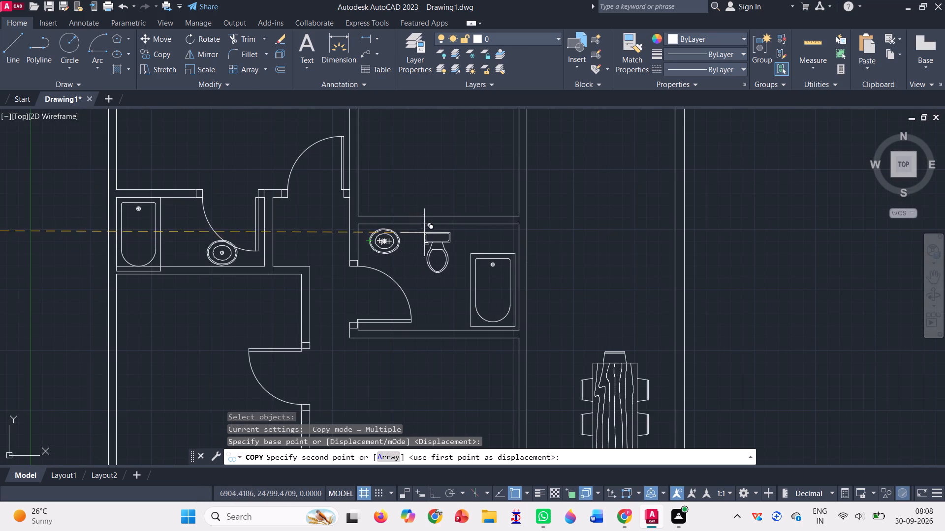
scroll(420, 229, up, 3)
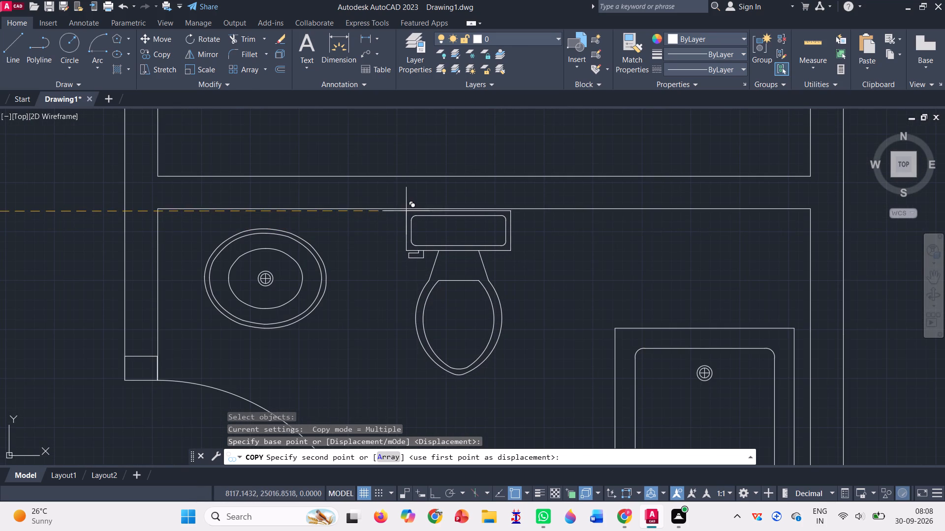
click(407, 210)
Place another toilet copy against the north wall of the small southwestern bathroom, between the bathtub and the washbasin.
scroll(411, 163, down, 10)
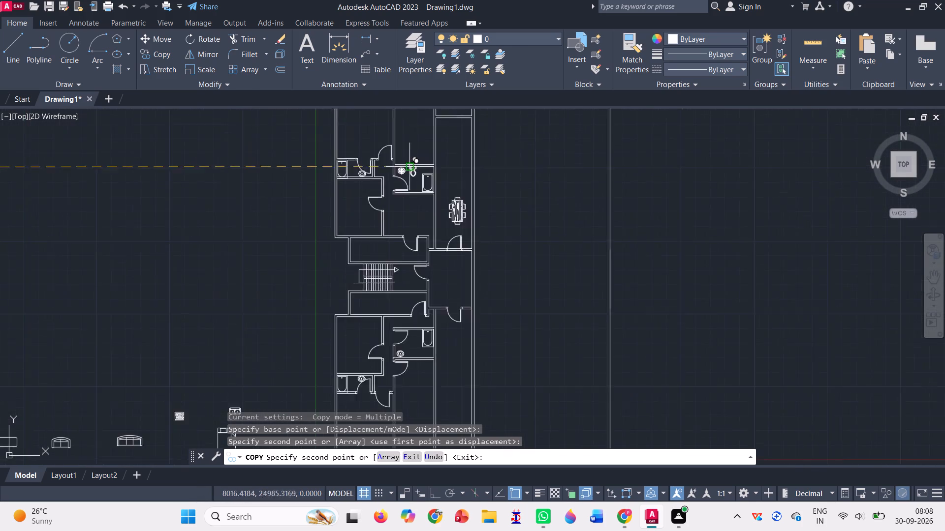
scroll(387, 250, up, 3)
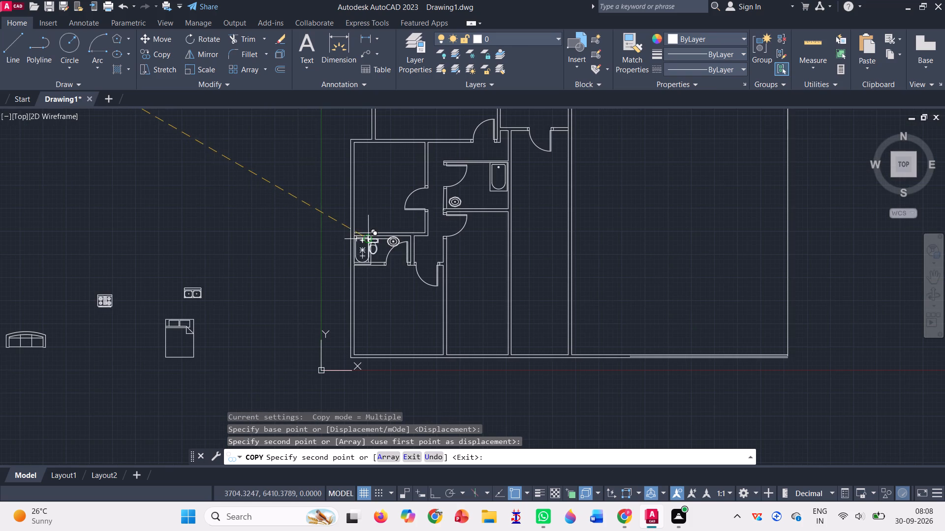
scroll(369, 238, up, 7)
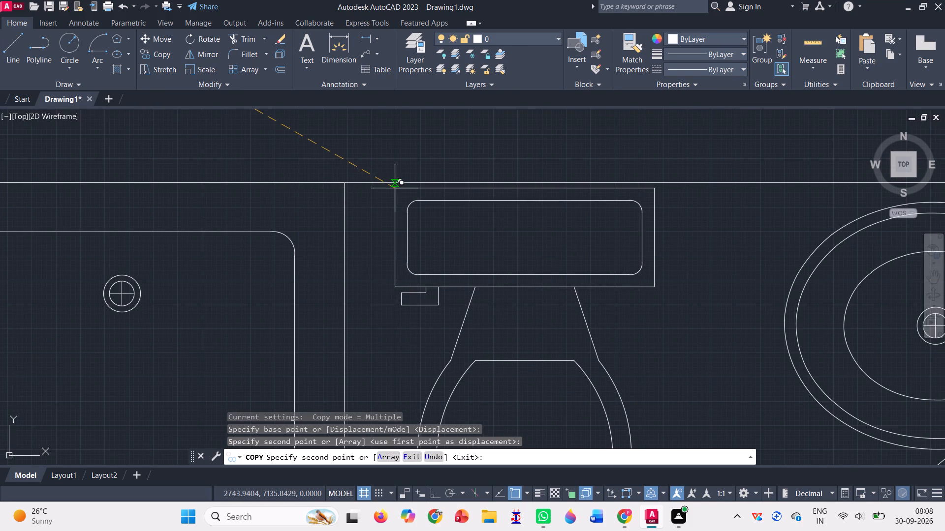
click(395, 186)
scroll(386, 178, down, 6)
scroll(331, 186, down, 3)
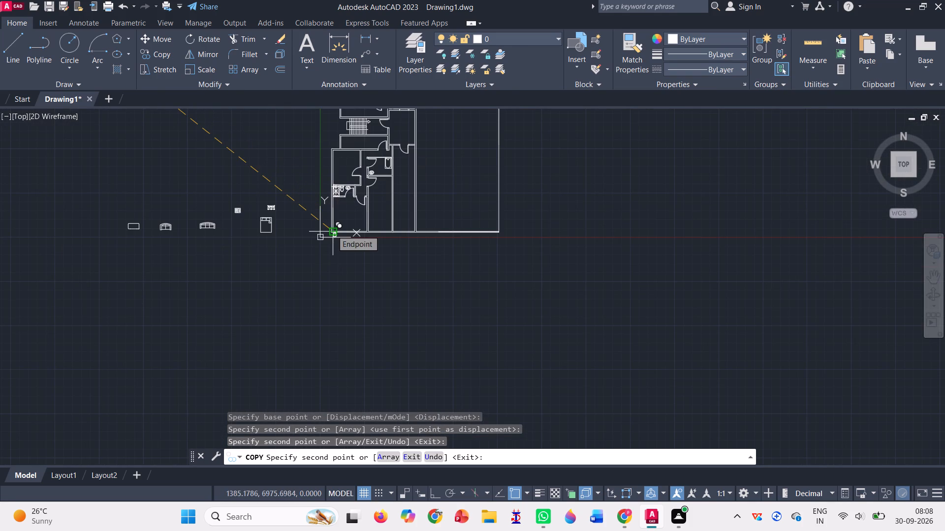
key(Escape)
Rotate the original toilet outside the floor plan 180° about its tank's northeast corner, with Ortho on.
scroll(382, 240, down, 1)
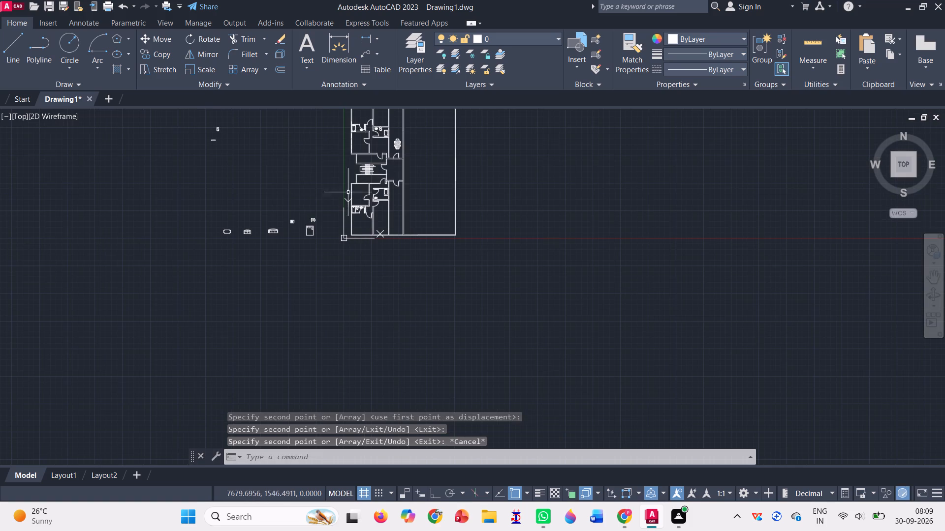
scroll(216, 115, up, 4)
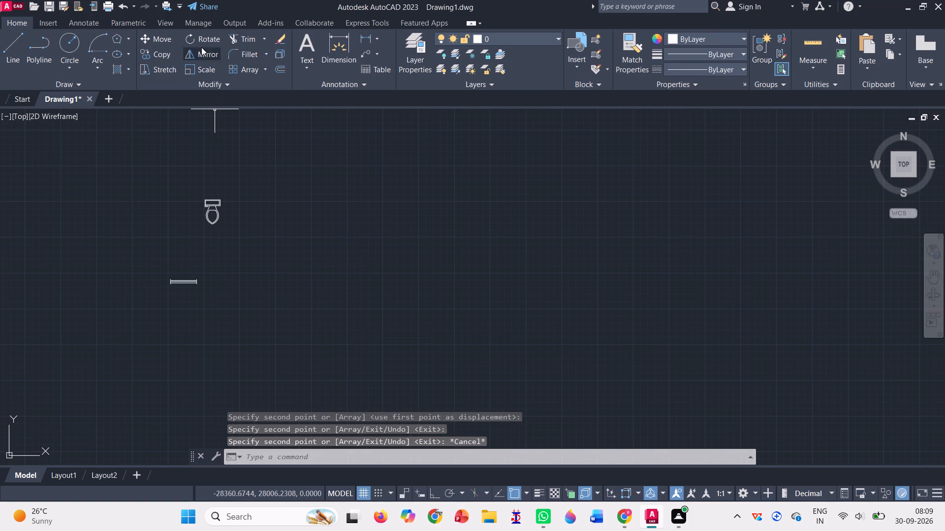
click(203, 43)
click(214, 204)
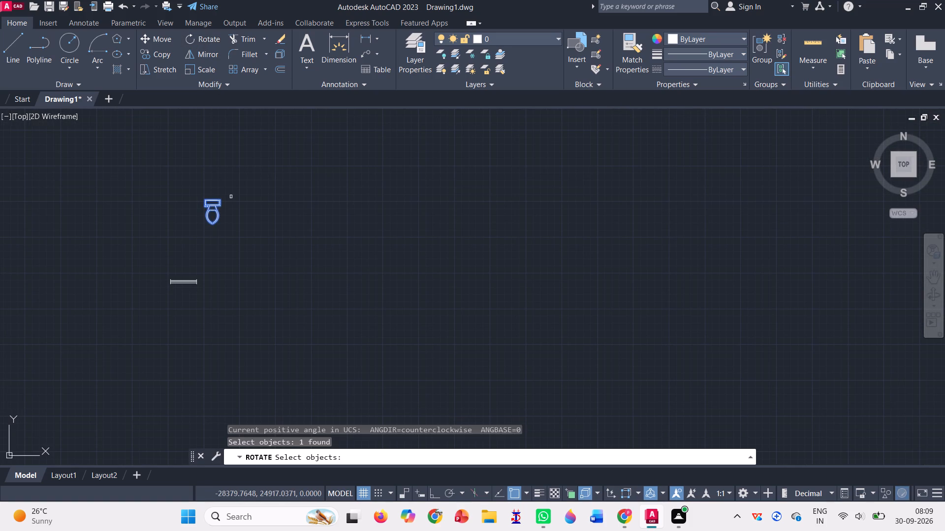
key(Return)
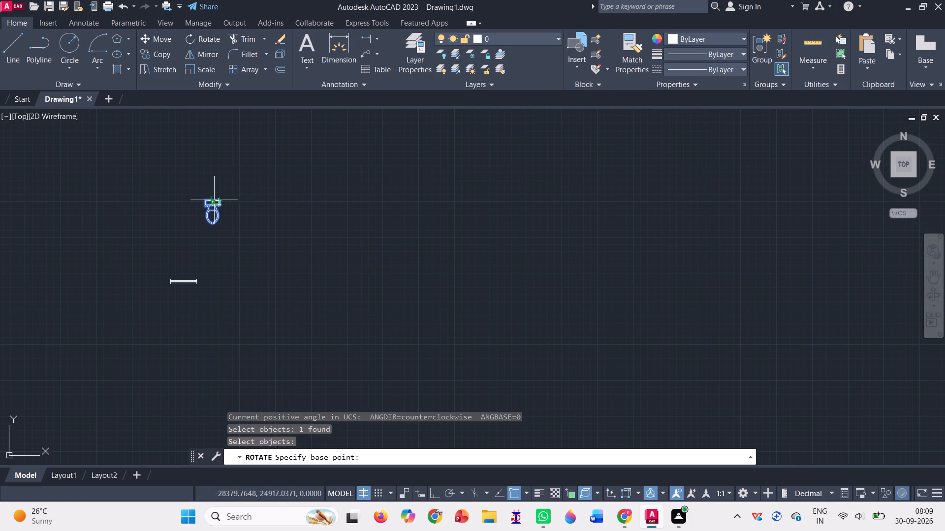
scroll(215, 199, up, 5)
click(242, 212)
scroll(241, 219, down, 1)
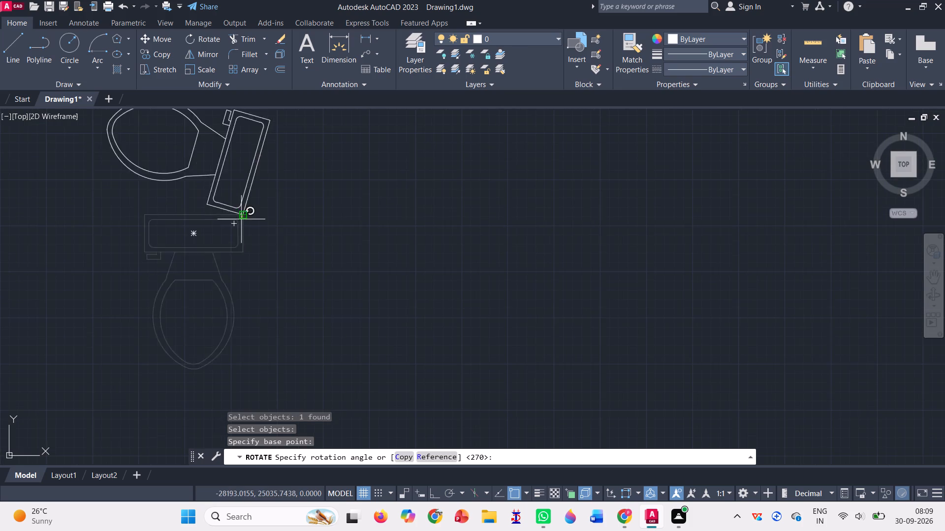
scroll(238, 232, down, 4)
scroll(237, 234, up, 2)
scroll(214, 244, down, 2)
scroll(189, 249, up, 1)
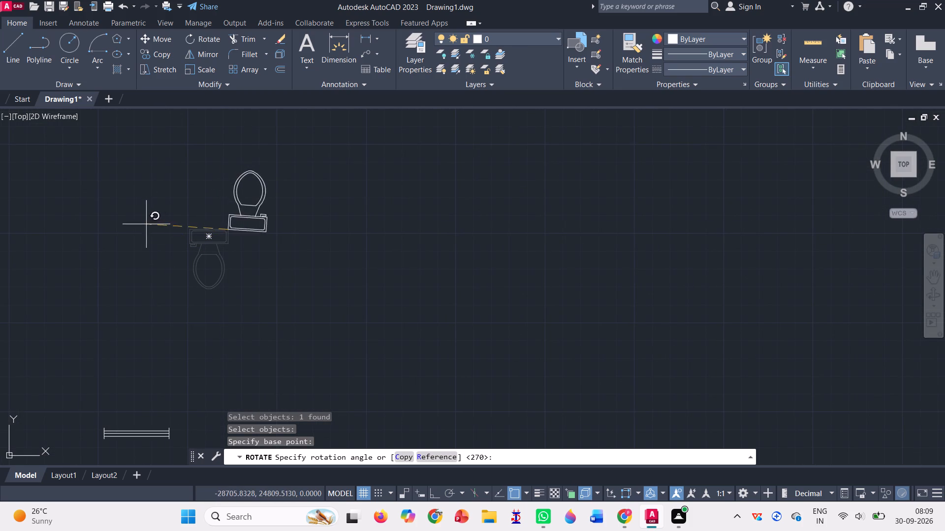
click(430, 490)
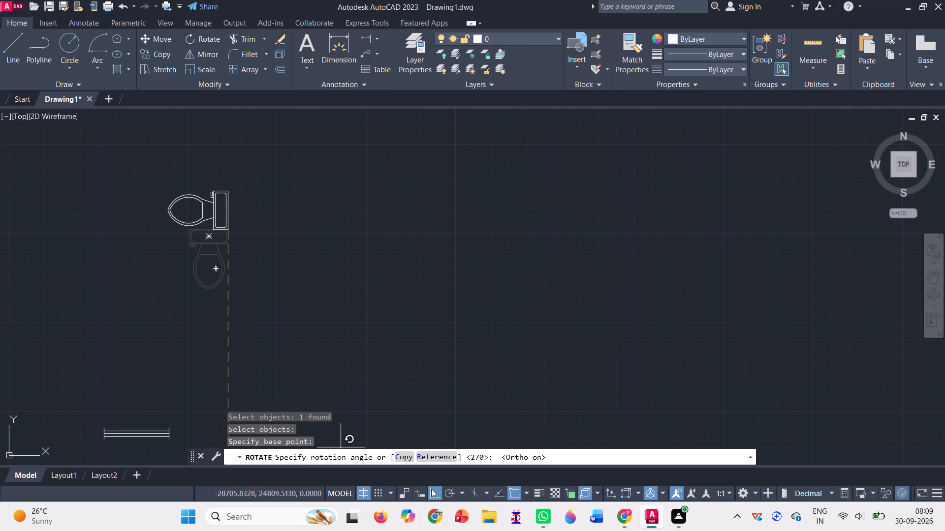
click(147, 266)
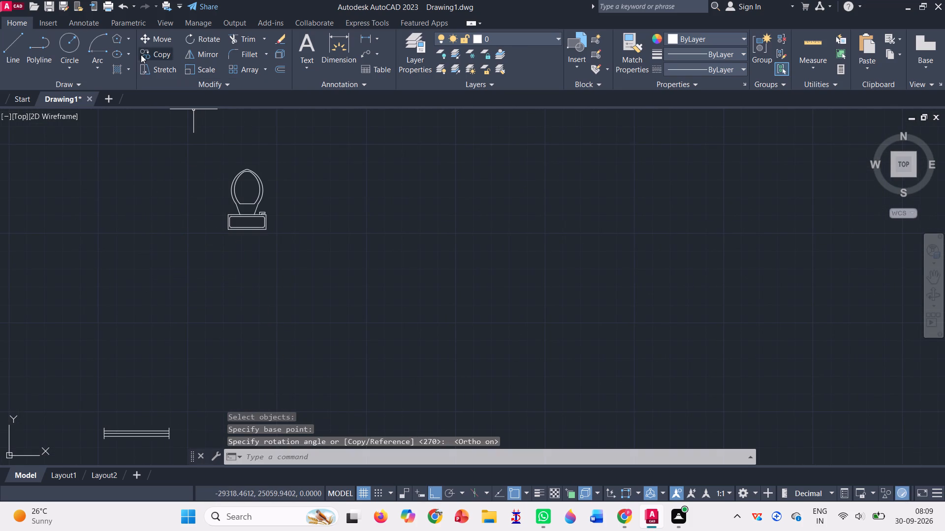
Copy the toilet by its tank's southeast corner to the small northwestern bathroom's south wall, between the bathtub and washbasin, with Ortho off.
click(141, 54)
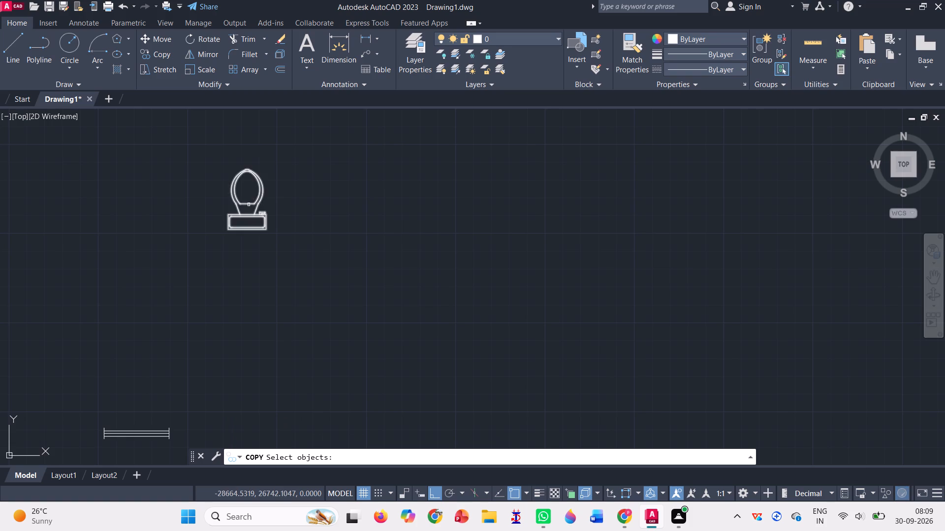
click(250, 205)
key(Return)
scroll(253, 229, up, 3)
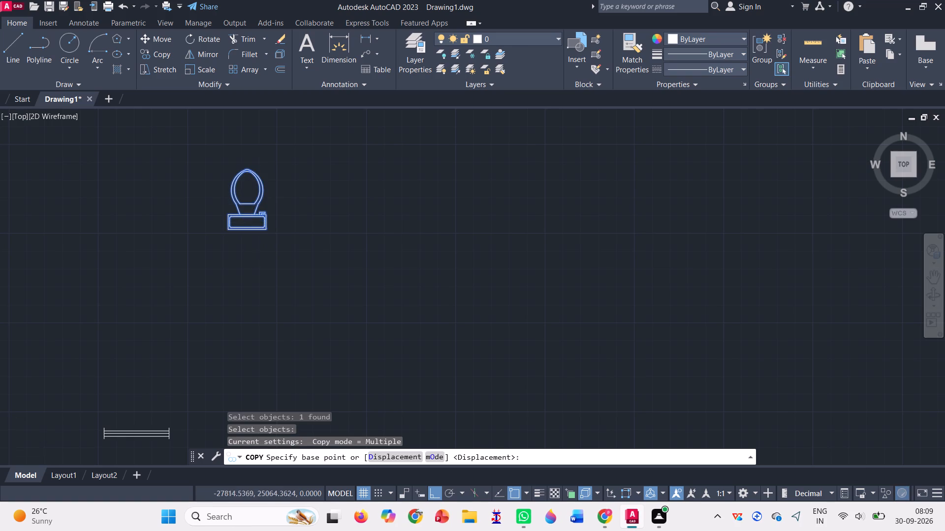
scroll(253, 229, up, 4)
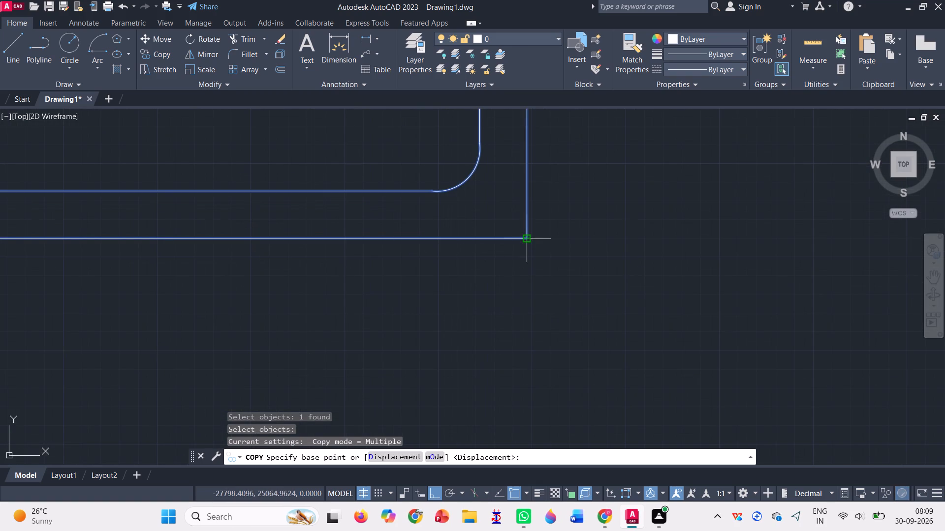
click(524, 240)
scroll(343, 254, down, 11)
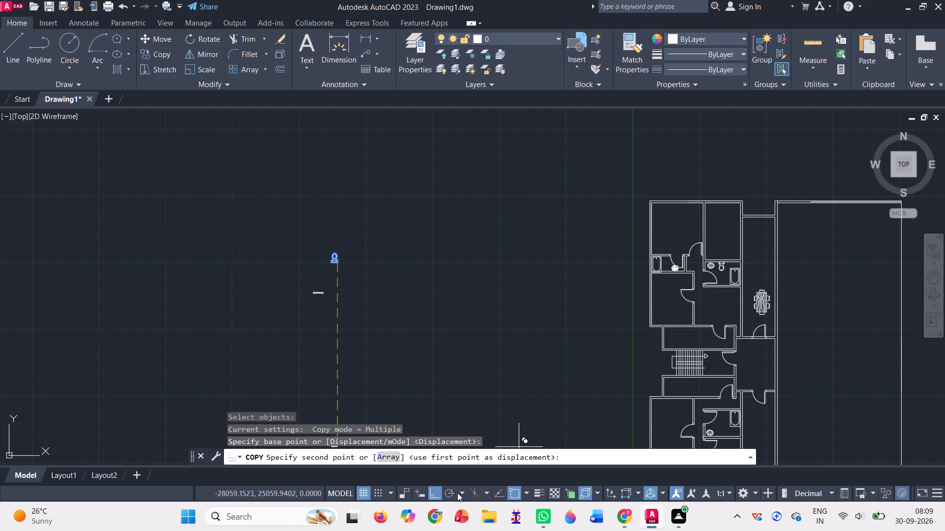
click(435, 488)
scroll(666, 270, up, 7)
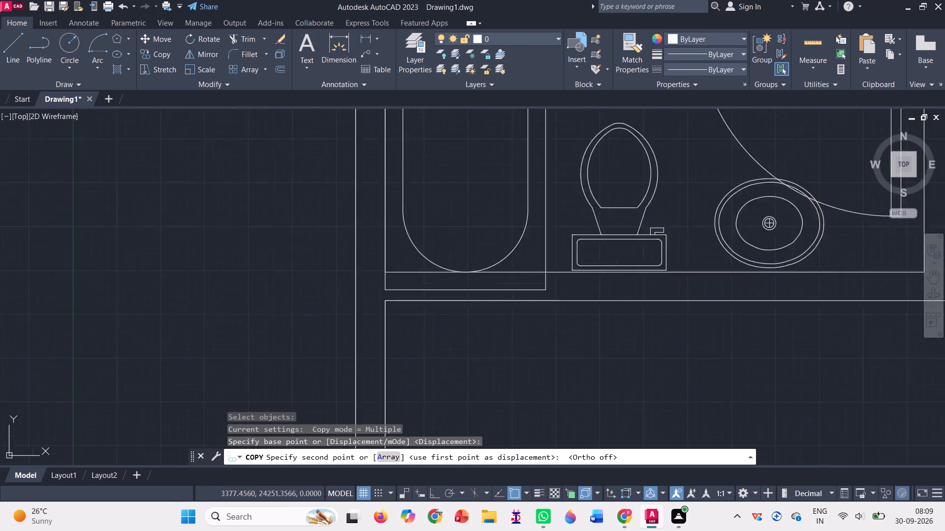
click(678, 273)
Place another toilet copy against the south wall of the southern eastern bathroom, just east of the washbasin.
scroll(509, 256, down, 5)
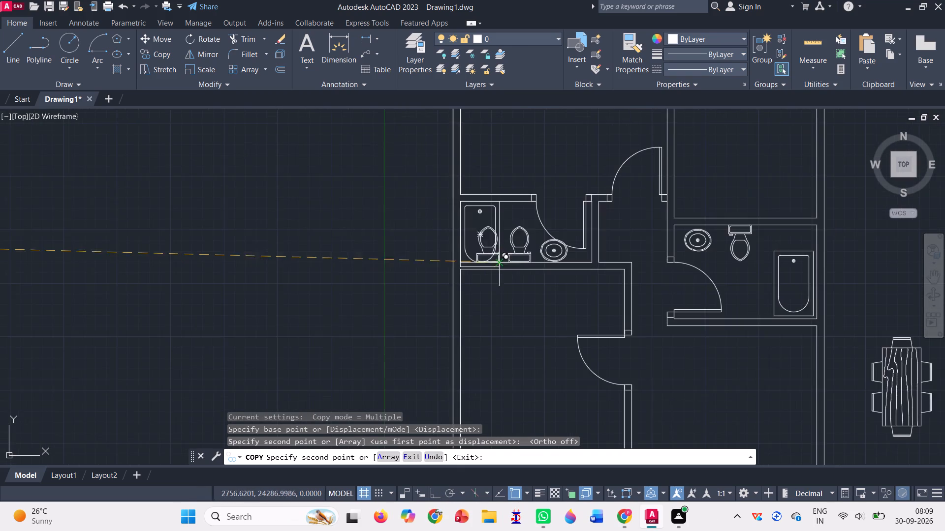
scroll(472, 265, down, 3)
scroll(440, 233, down, 2)
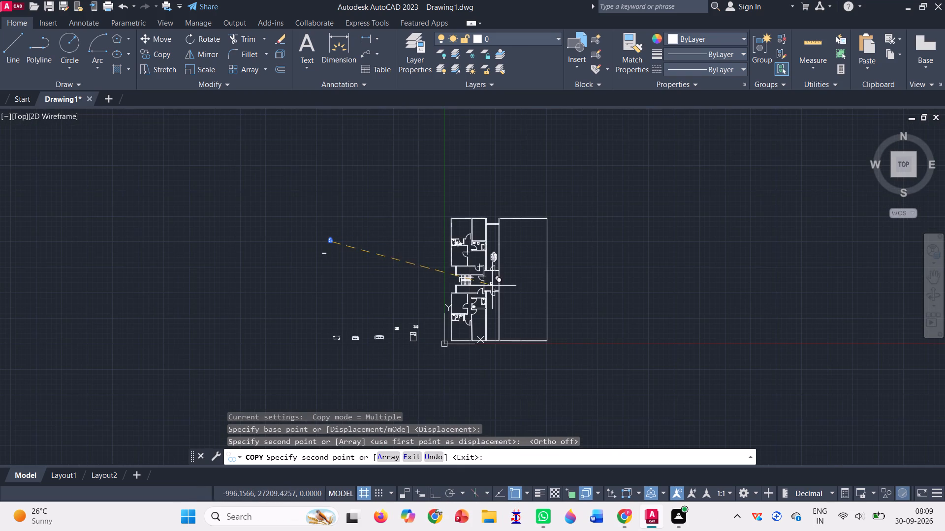
scroll(474, 310, up, 10)
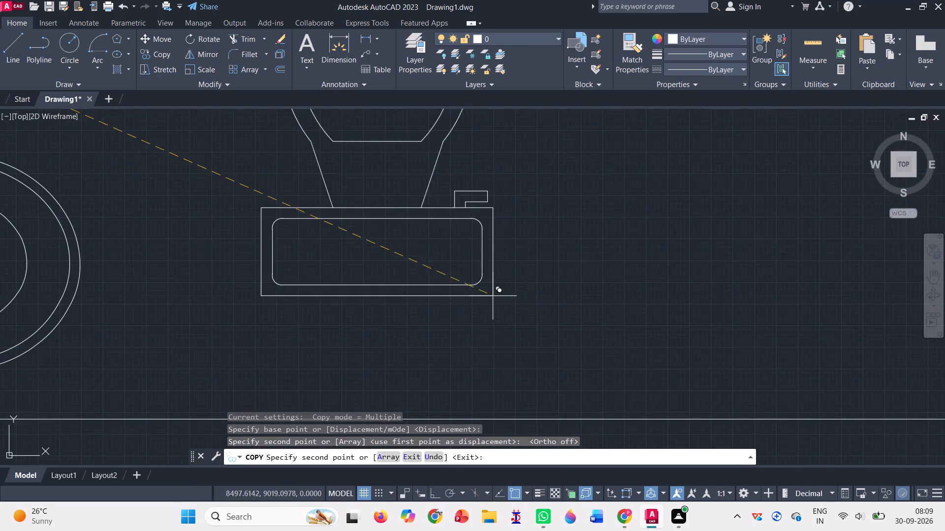
click(552, 417)
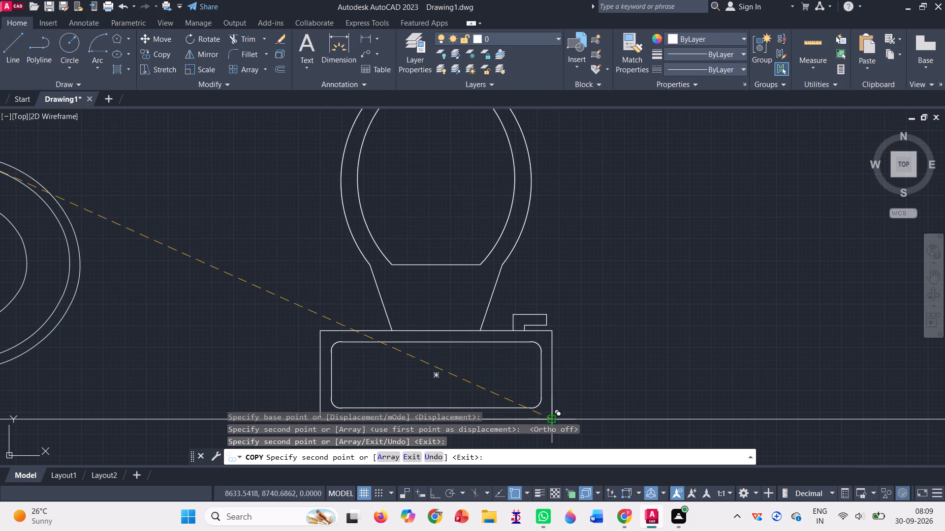
scroll(549, 374, down, 5)
scroll(864, 0, down, 2)
scroll(787, 0, down, 3)
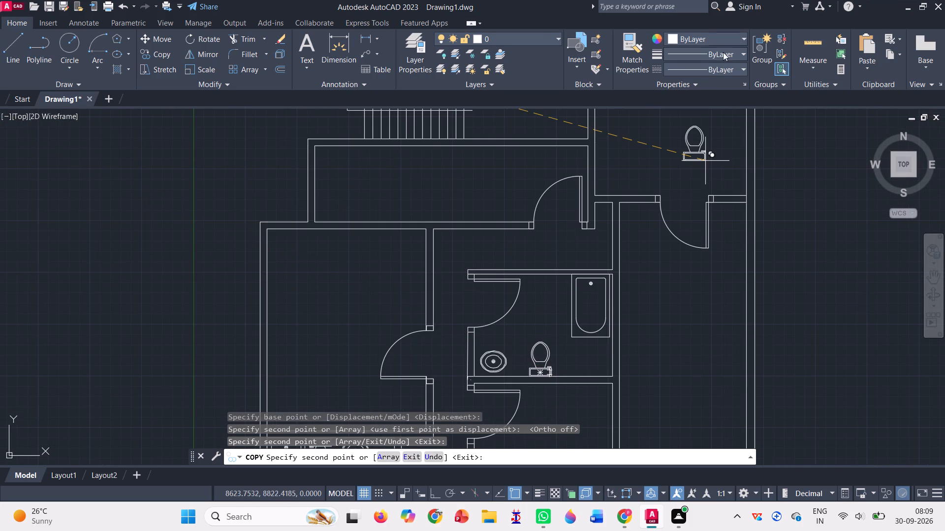
scroll(392, 132, down, 3)
scroll(427, 165, down, 3)
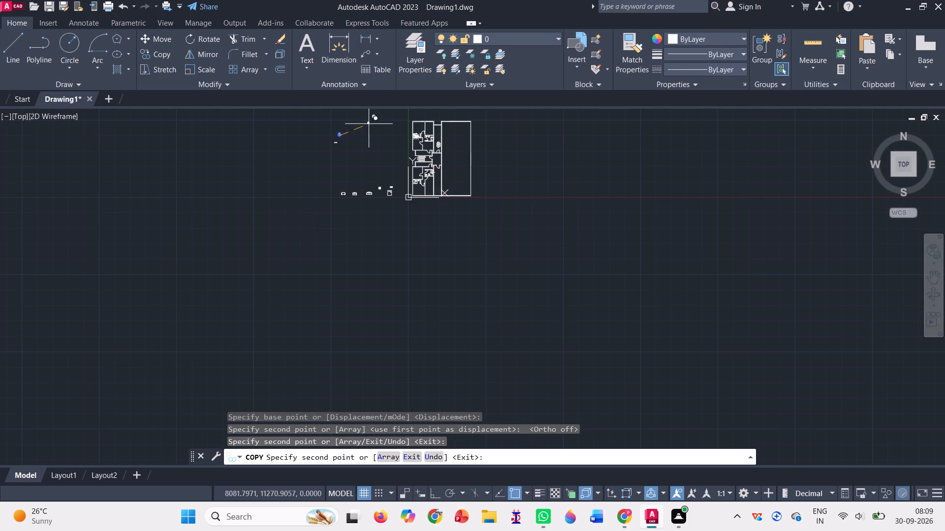
scroll(368, 123, up, 4)
key(Escape)
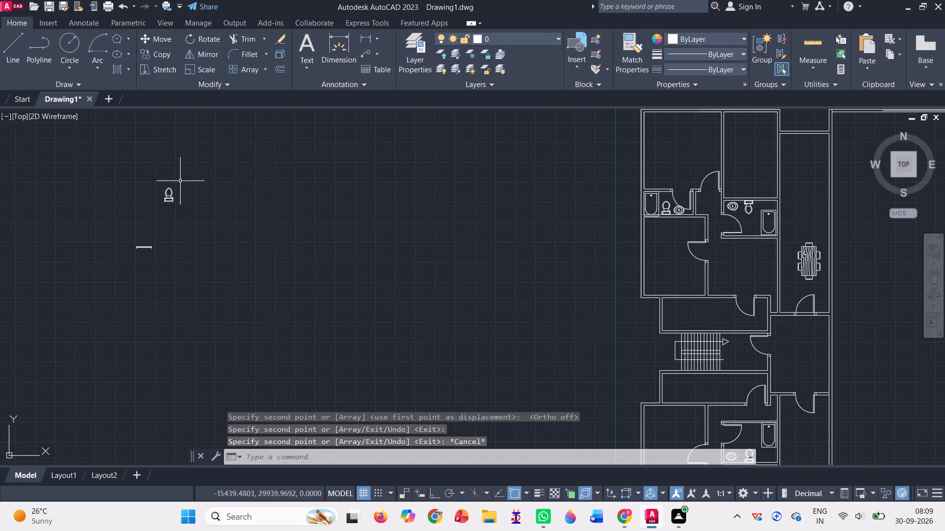
Delete the original toilet left outside the floor plan.
click(170, 197)
key(Delete)
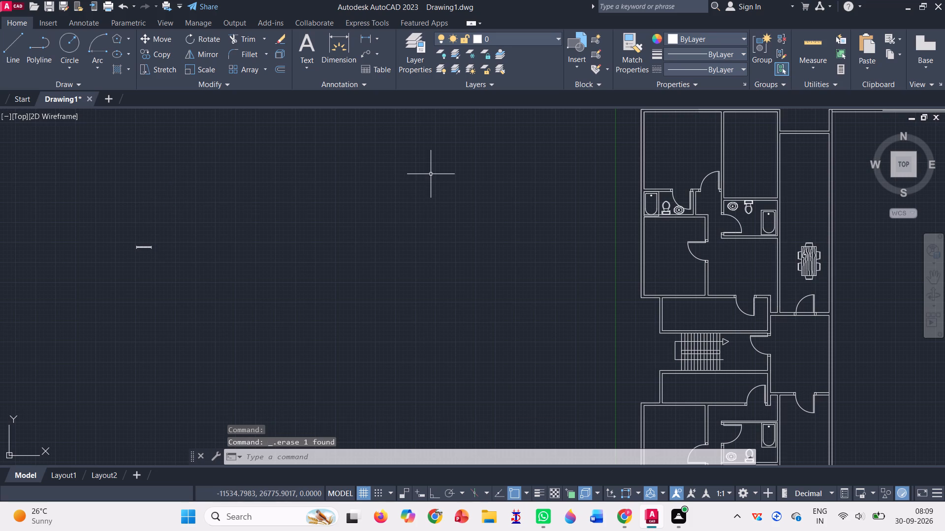
Rotate the two-seat sofa outside the floor plan 270° about the upper end of its east side, with Ortho on.
scroll(376, 199, down, 2)
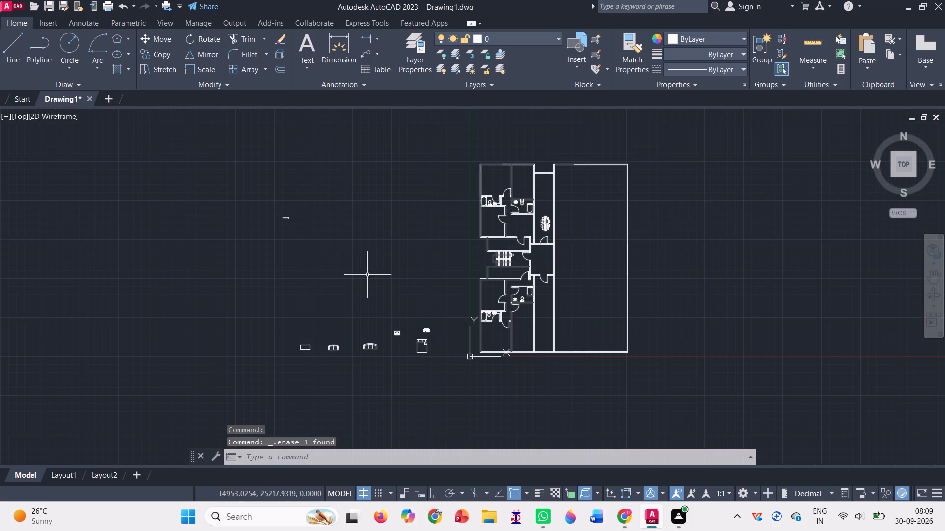
scroll(374, 352, up, 3)
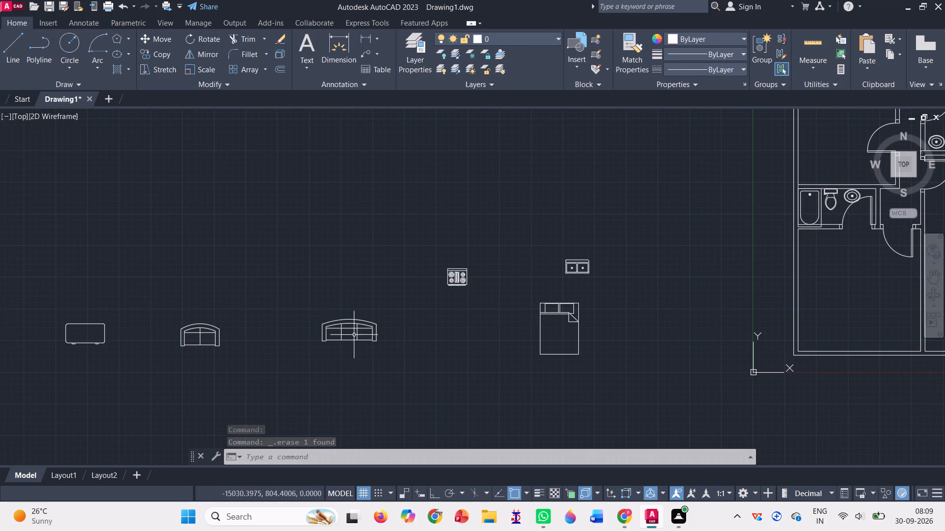
click(195, 40)
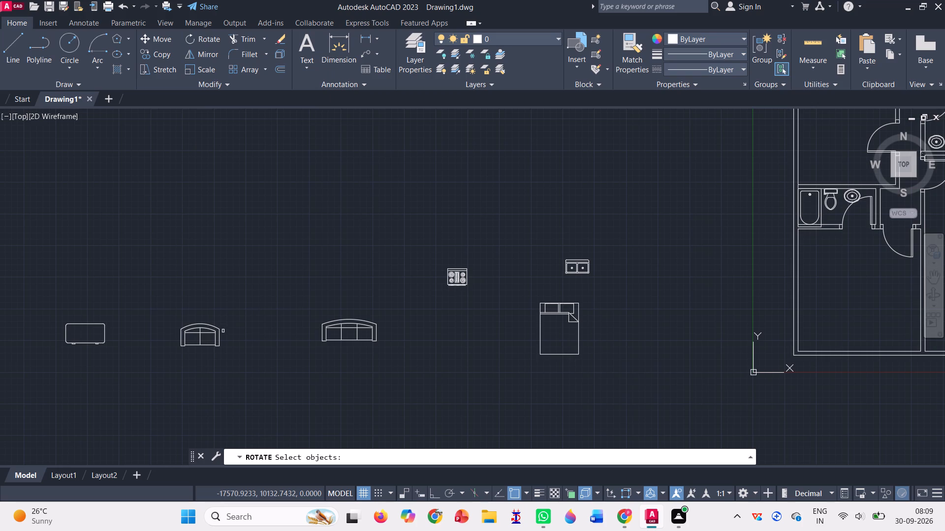
click(215, 332)
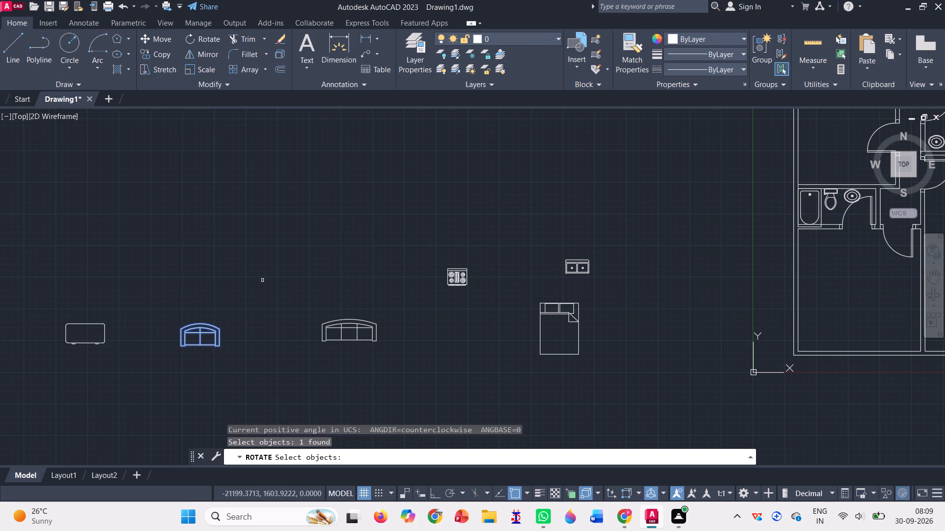
key(Return)
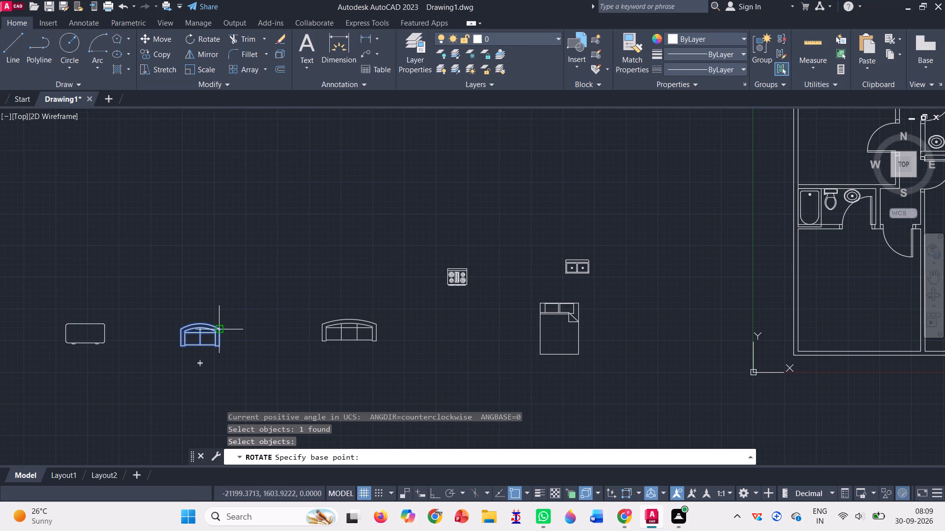
click(220, 331)
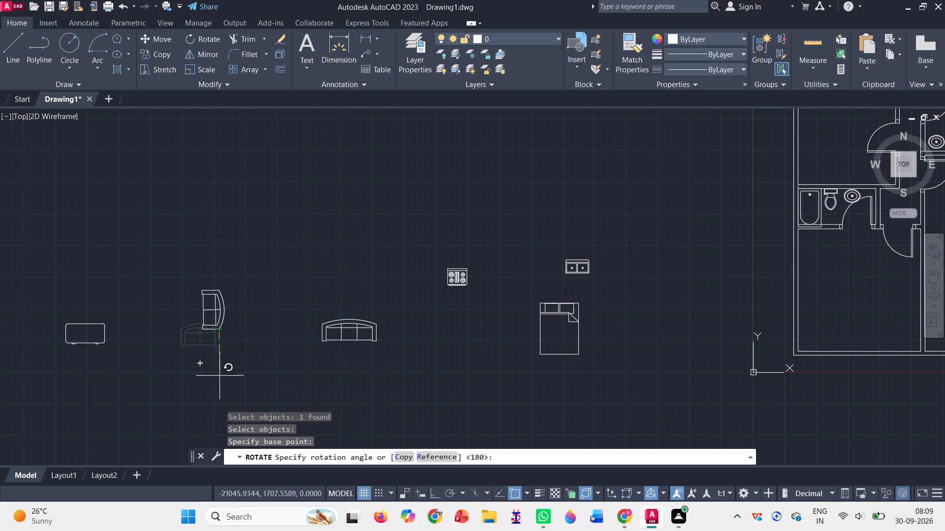
click(436, 490)
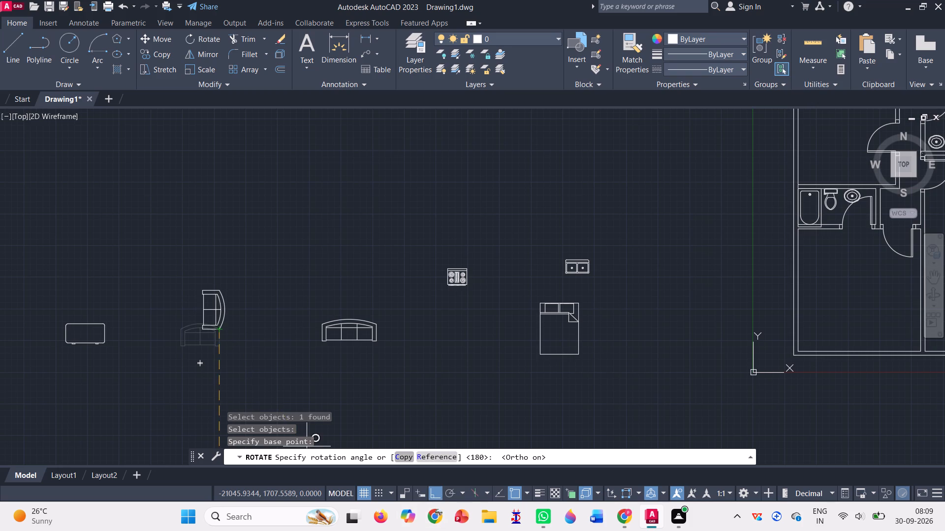
click(218, 359)
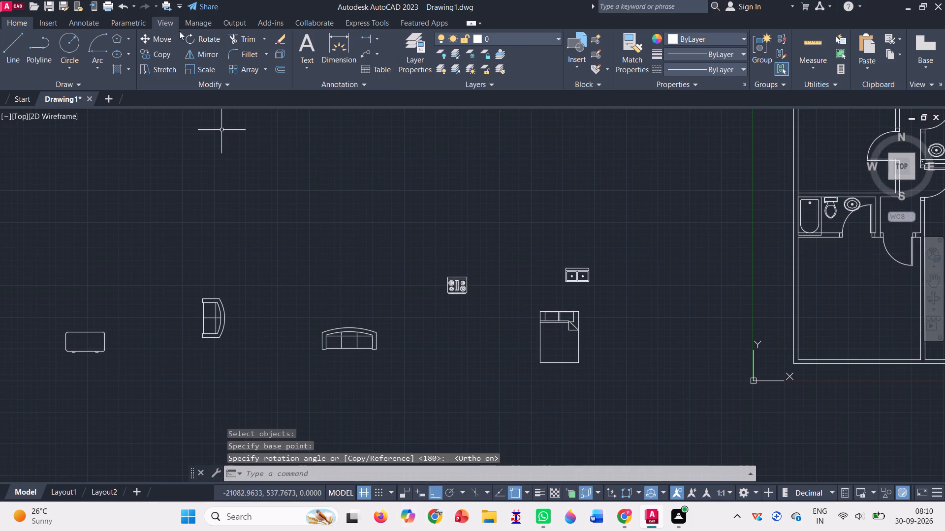
Move the rotated two-seat sofa to just southeast of the three-seat sofa, with Ortho off.
click(151, 41)
click(220, 312)
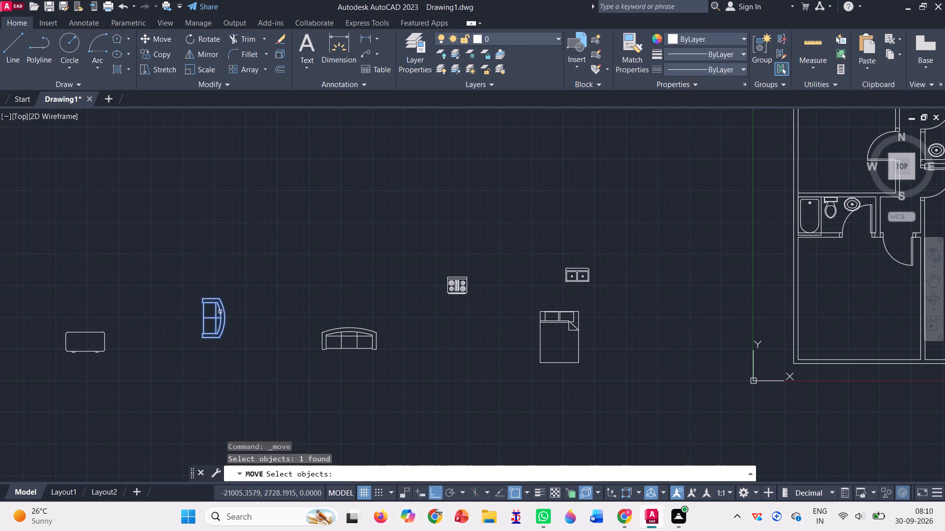
key(Return)
click(223, 304)
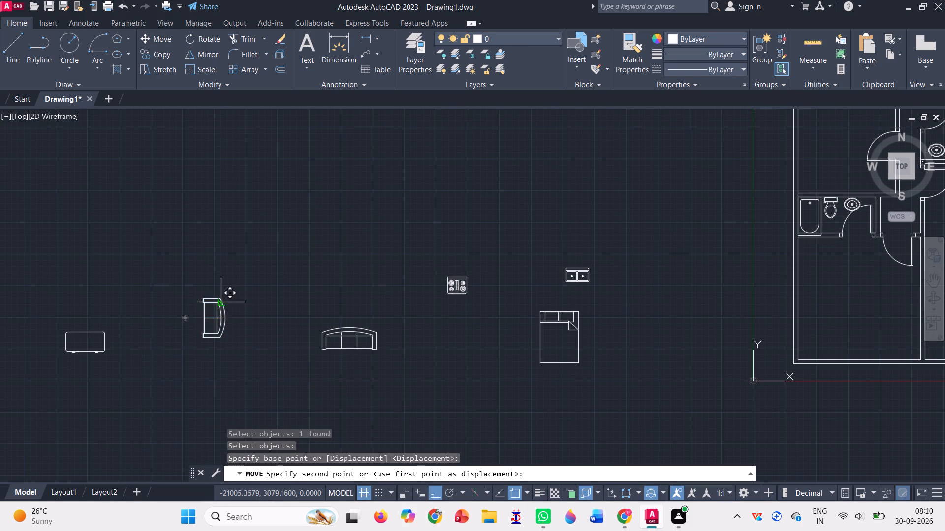
click(434, 491)
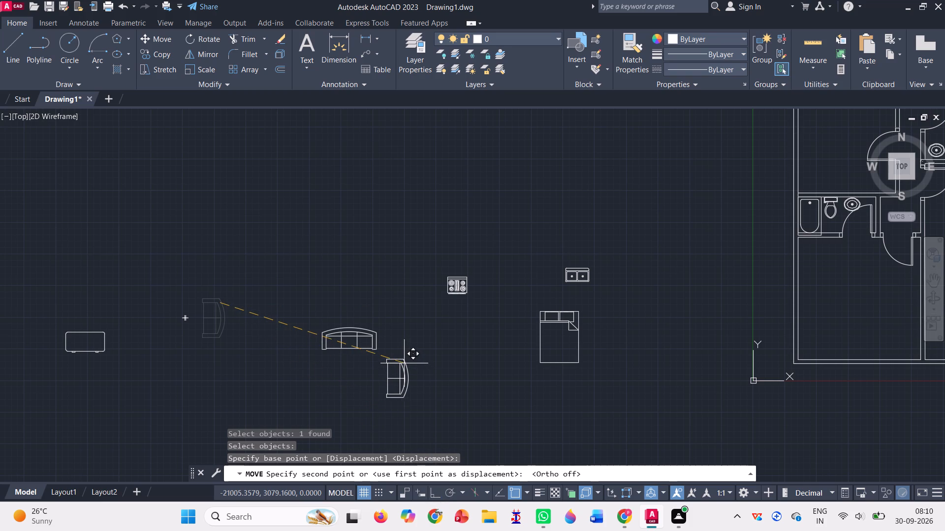
click(404, 363)
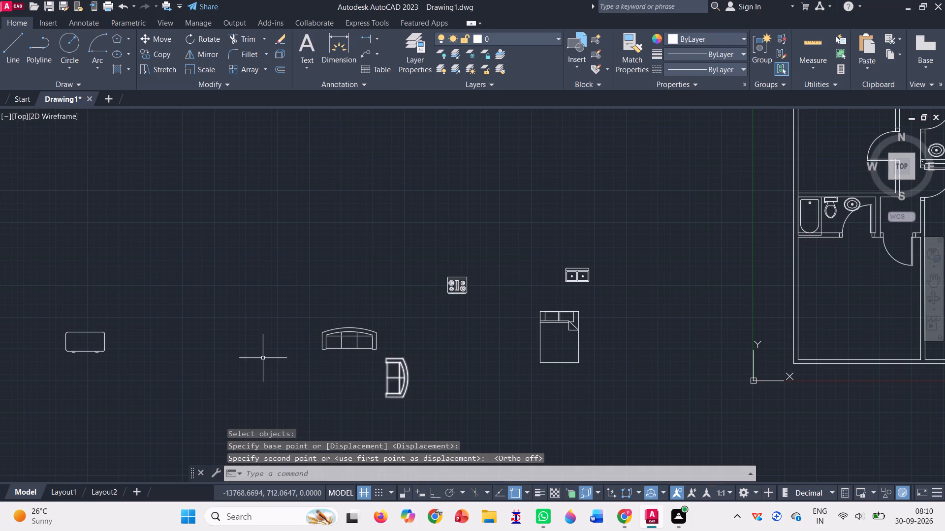
Move the rectangular coffee table in front of the three-seat sofa, just west of the two-seat sofa.
click(154, 36)
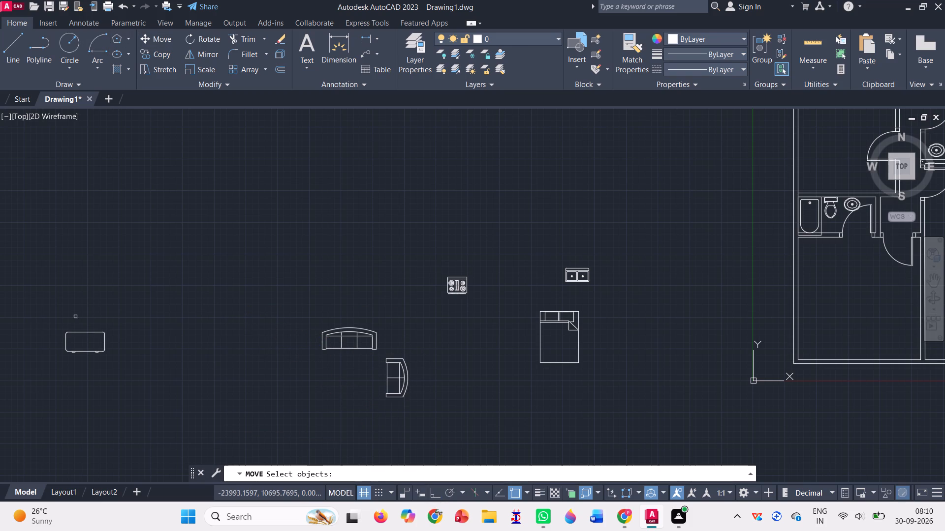
click(89, 335)
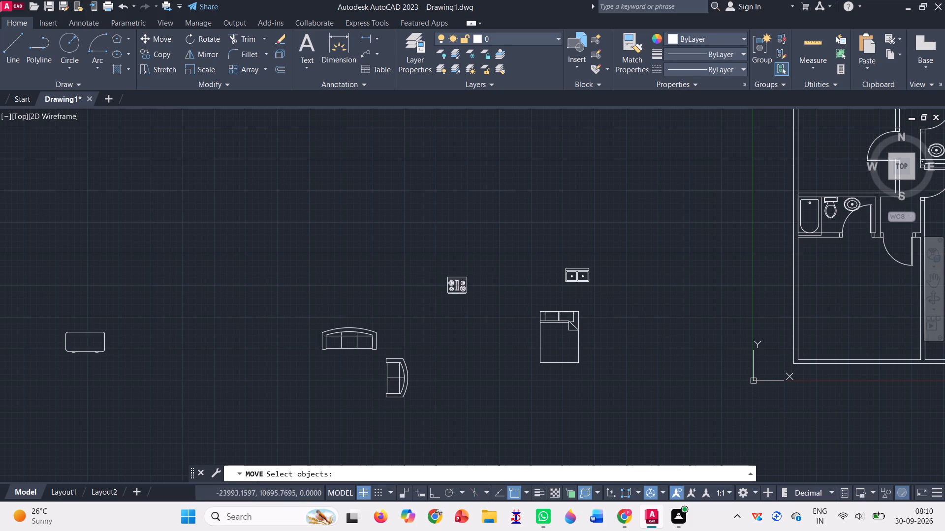
click(100, 323)
click(102, 330)
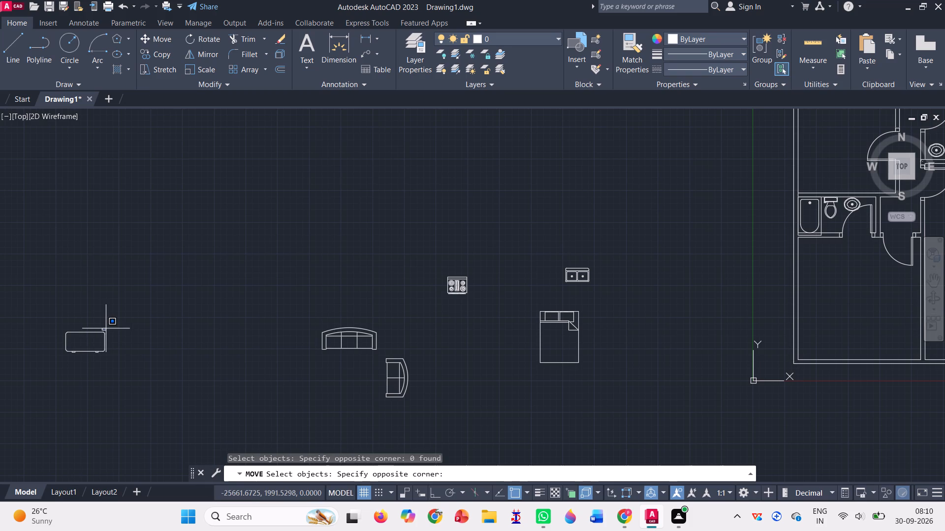
click(103, 350)
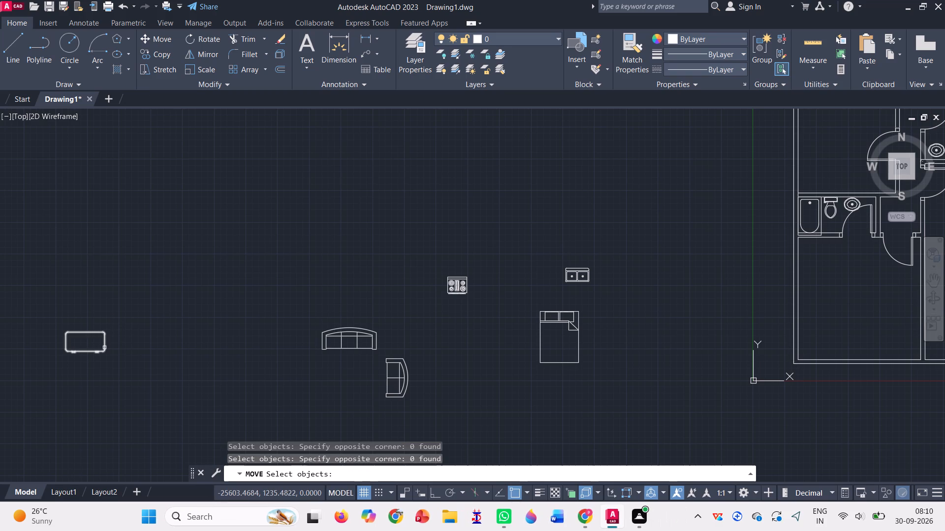
click(104, 348)
key(Return)
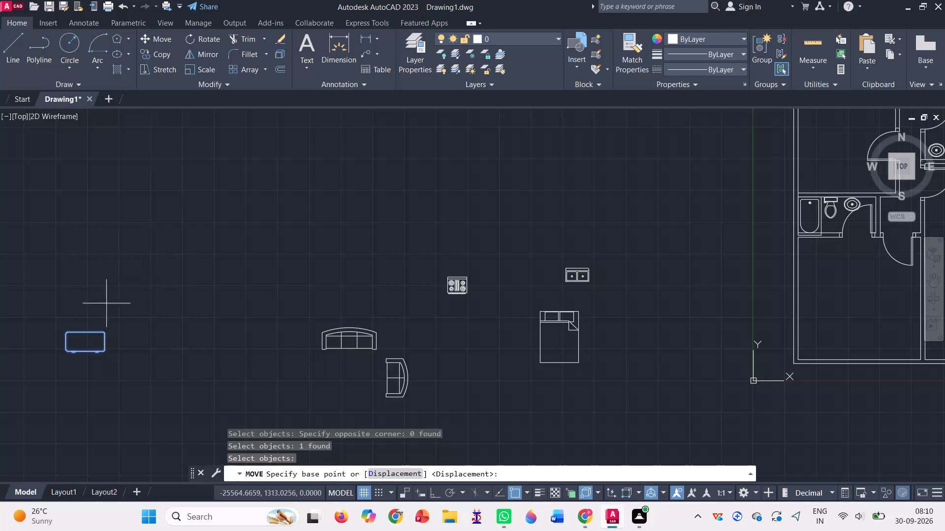
click(101, 335)
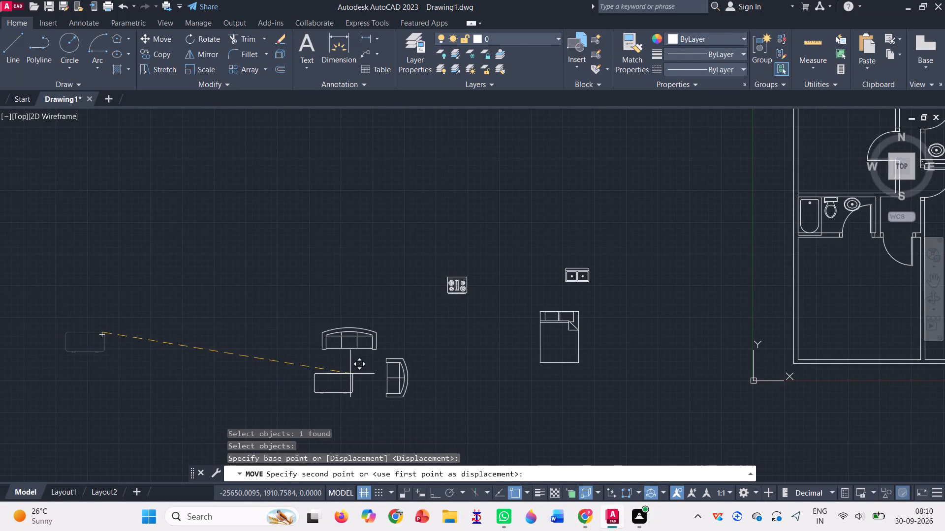
click(366, 368)
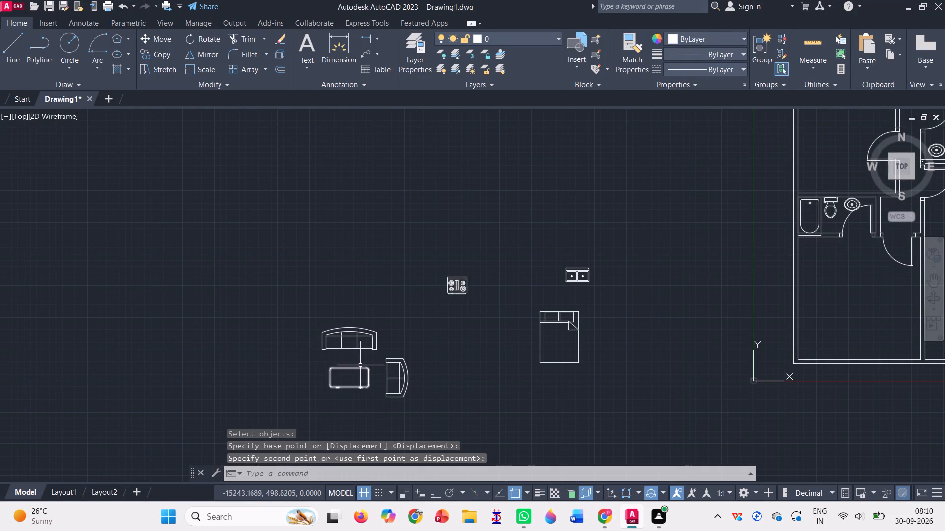
Rotate the two sofas and coffee table outside the floor plan together by 270° about the two-seat sofa's northeast end, with Ortho on.
scroll(200, 236, down, 1)
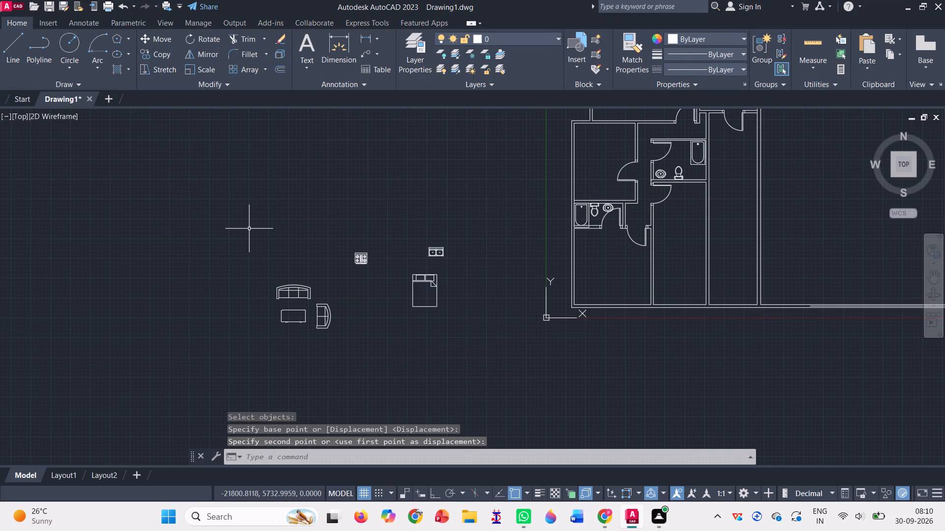
click(202, 40)
drag(266, 281, 274, 355)
key(Return)
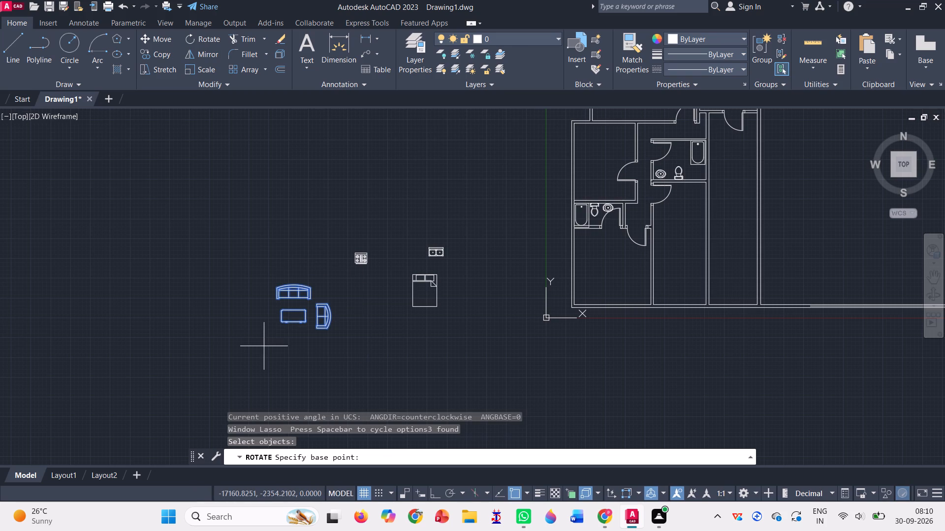
click(326, 304)
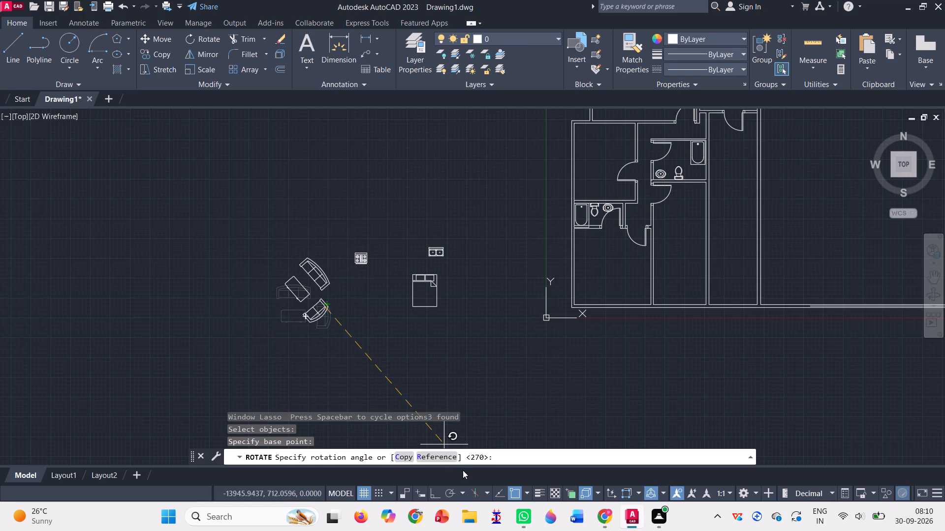
click(436, 492)
click(319, 347)
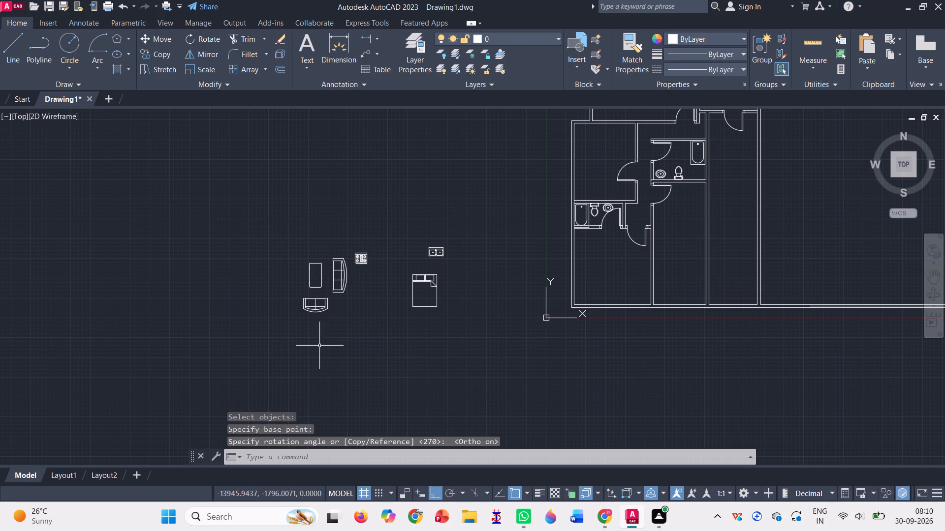
Copy the sofa and coffee table set into the south end of the southern living room, three-seat sofa against the east wall, with Ortho off.
click(157, 50)
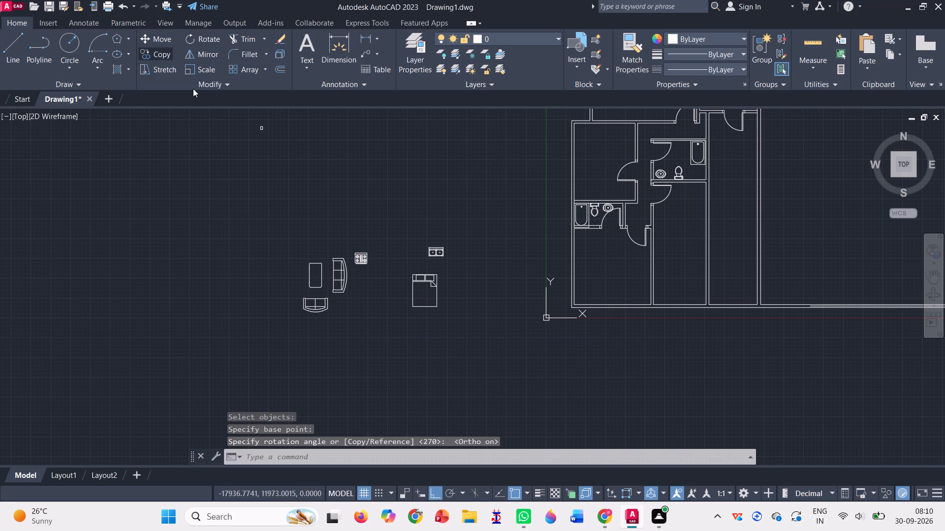
drag(301, 255, 346, 254)
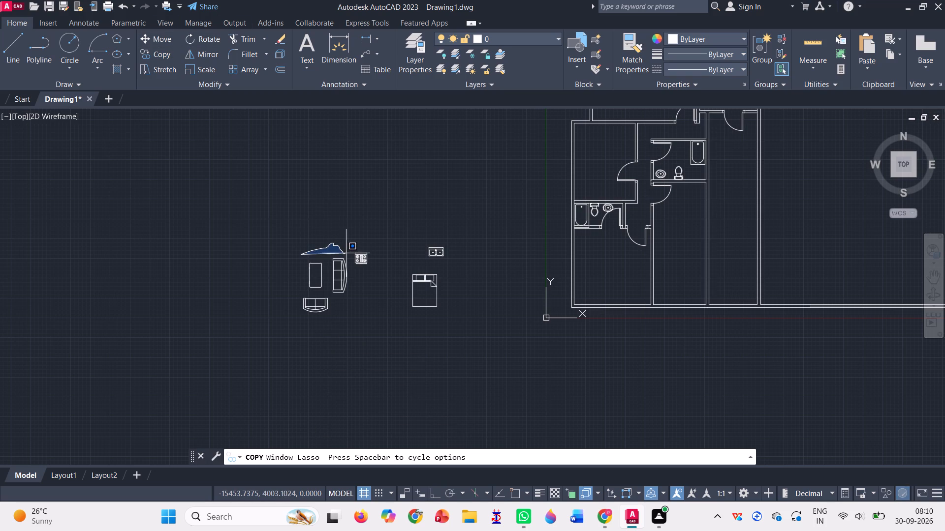
drag(346, 254, 286, 331)
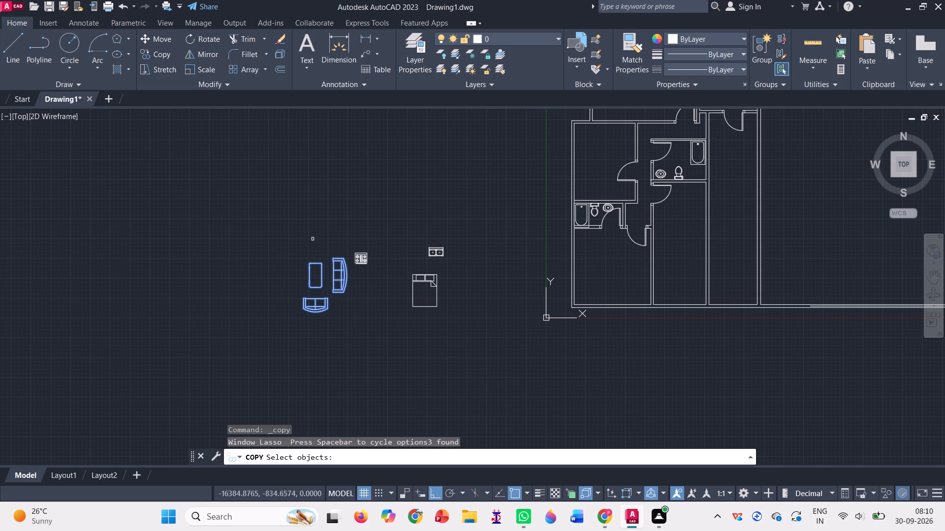
key(Return)
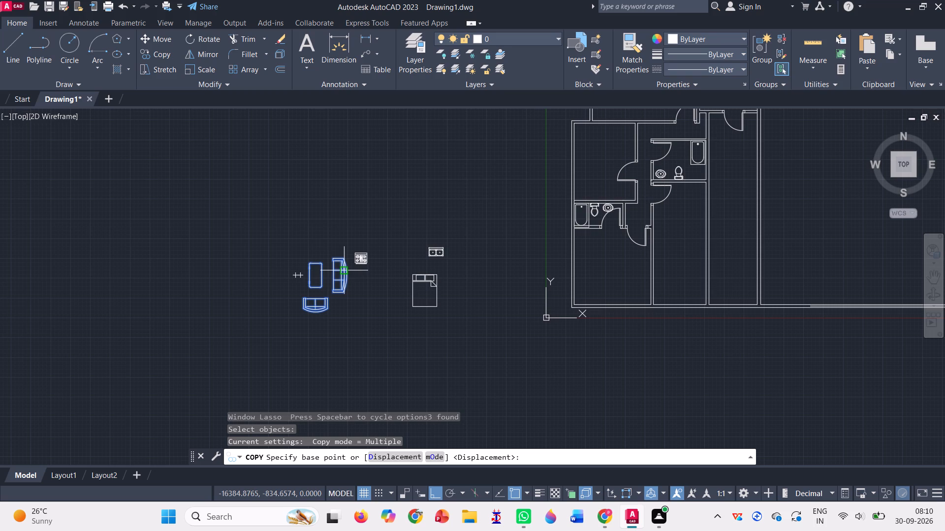
click(350, 277)
scroll(331, 281, down, 3)
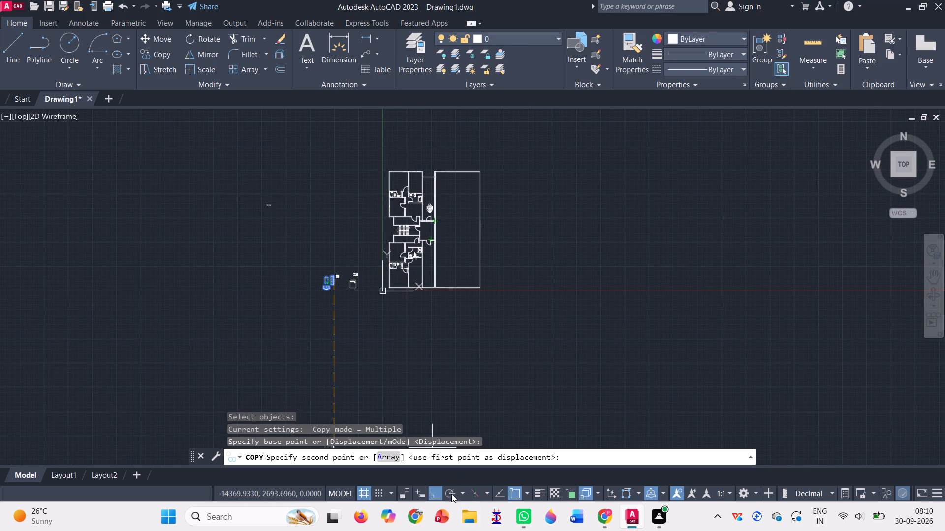
click(436, 491)
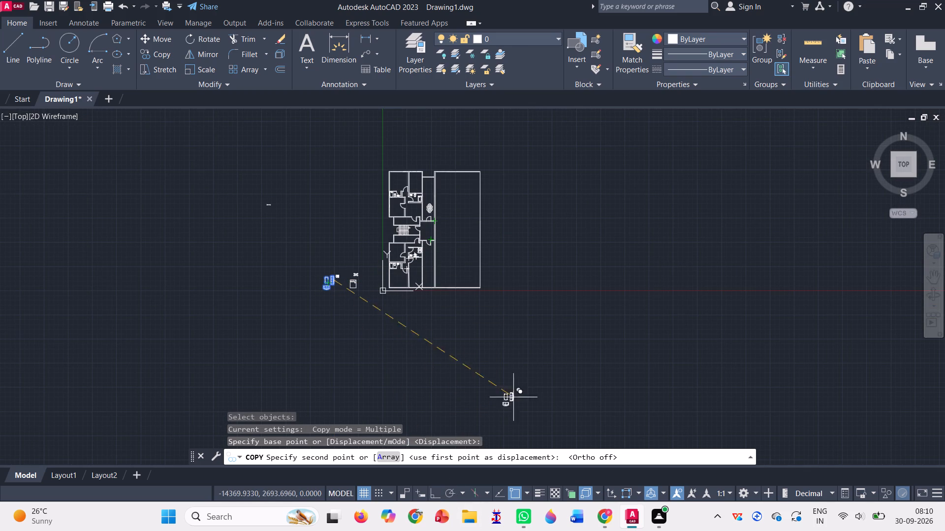
scroll(481, 304, up, 1)
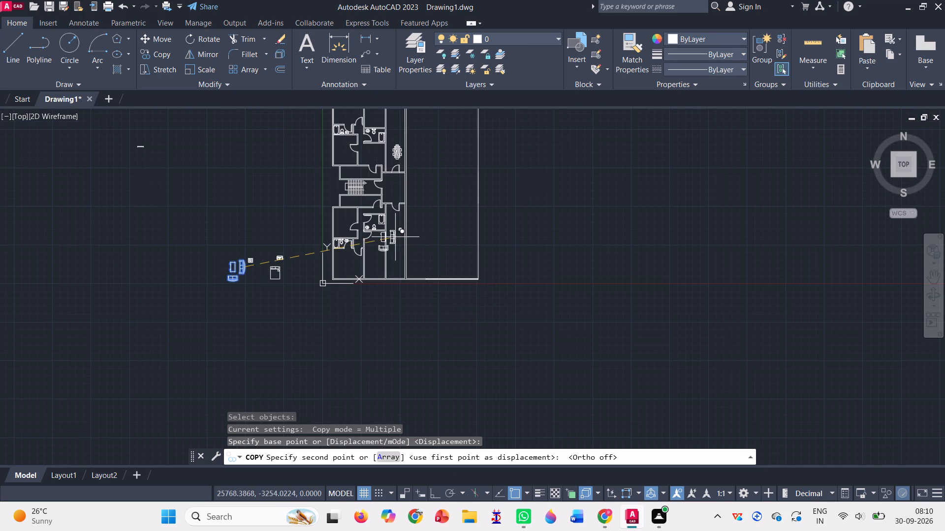
scroll(395, 239, up, 3)
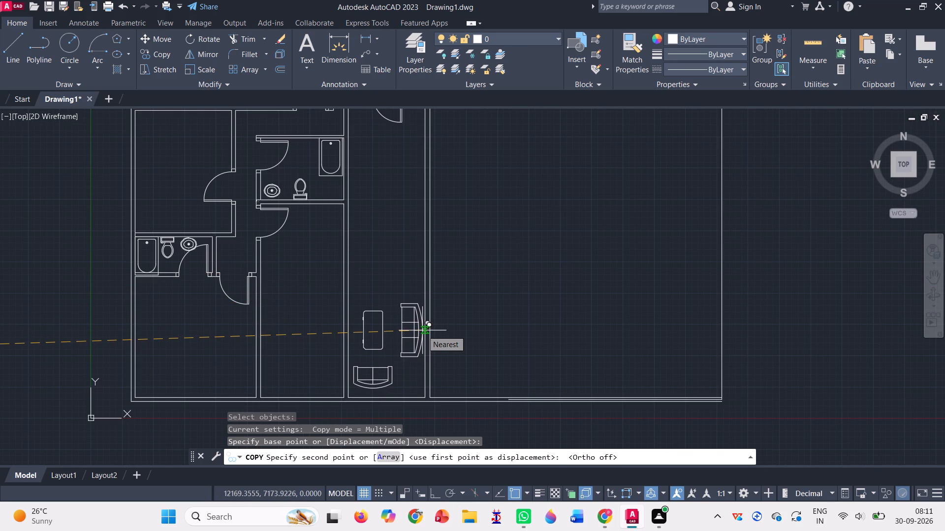
click(422, 330)
Place a second copy of the sofa set near the north end of the northern living room, three-seat sofa against its east wall.
scroll(424, 330, down, 4)
scroll(434, 242, up, 3)
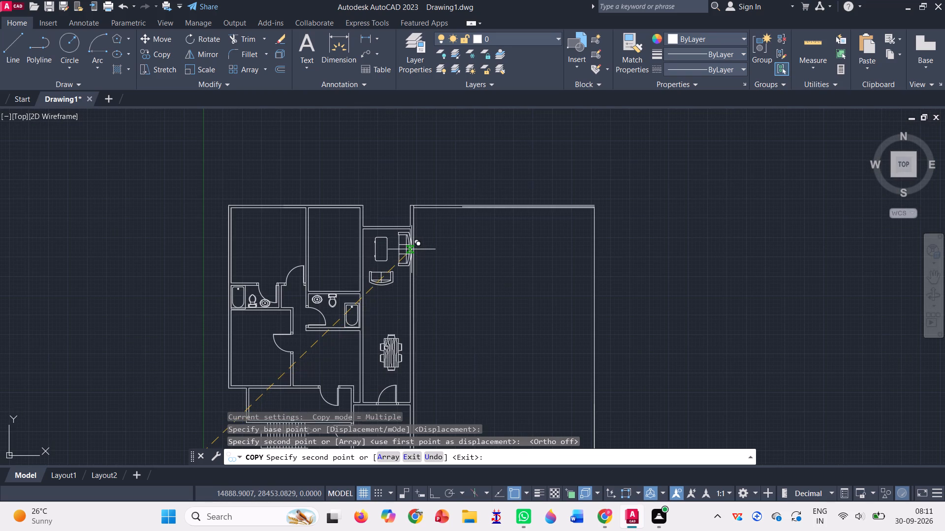
scroll(411, 249, up, 2)
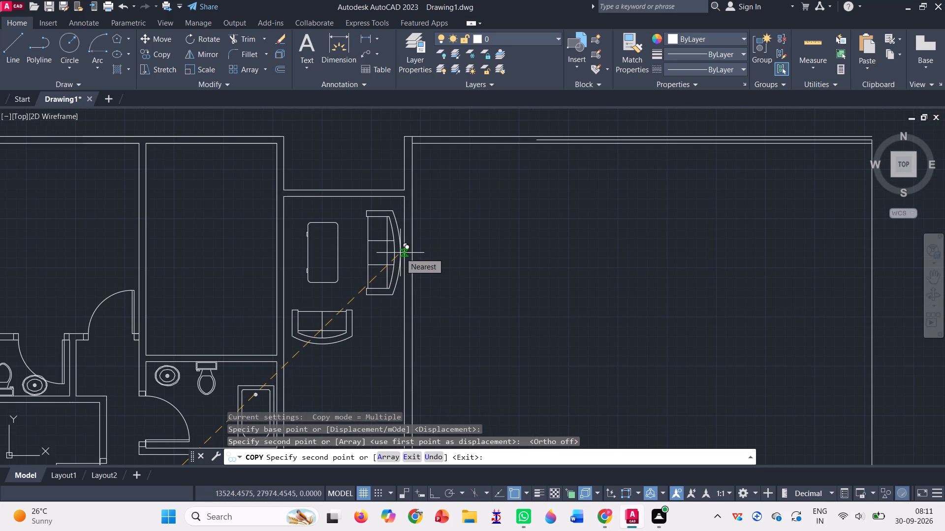
click(404, 292)
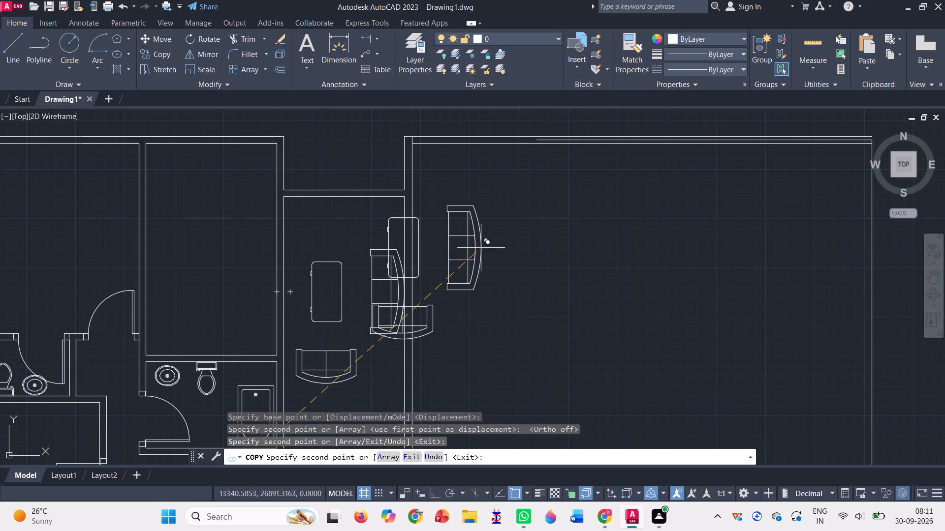
key(Return)
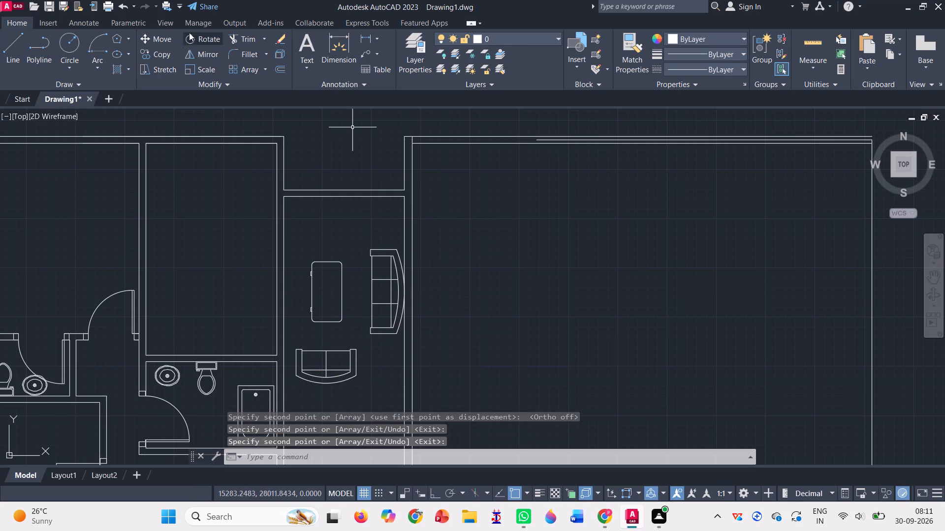
Move the northern living room's two-seat sofa from south of the coffee table up to the room's north wall.
click(163, 38)
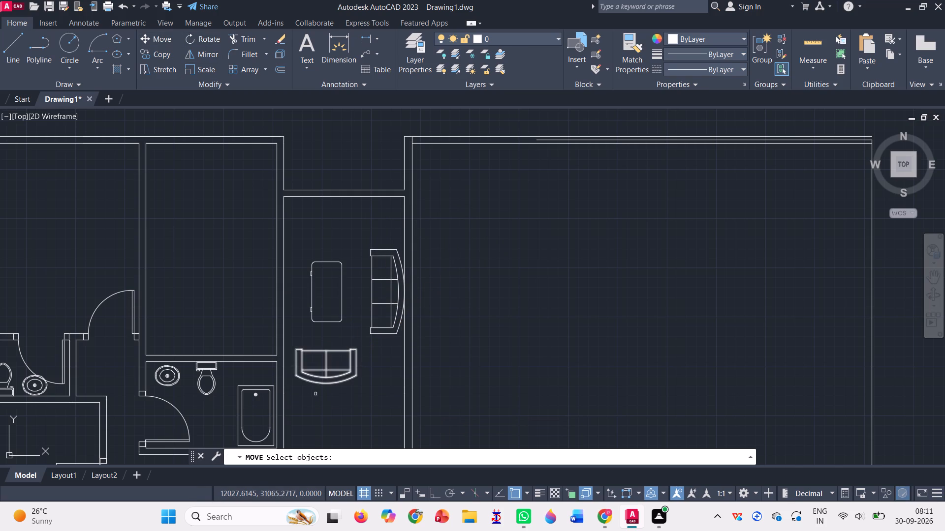
click(327, 375)
key(Return)
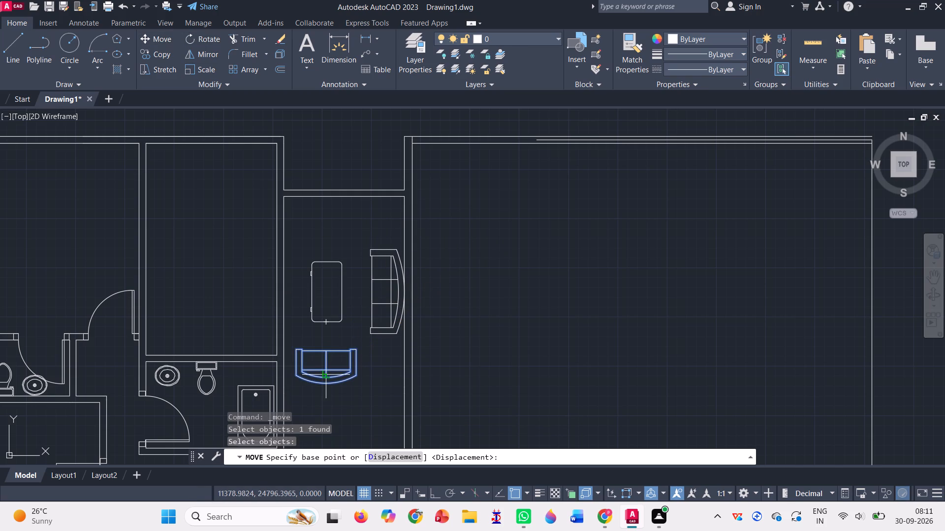
click(330, 381)
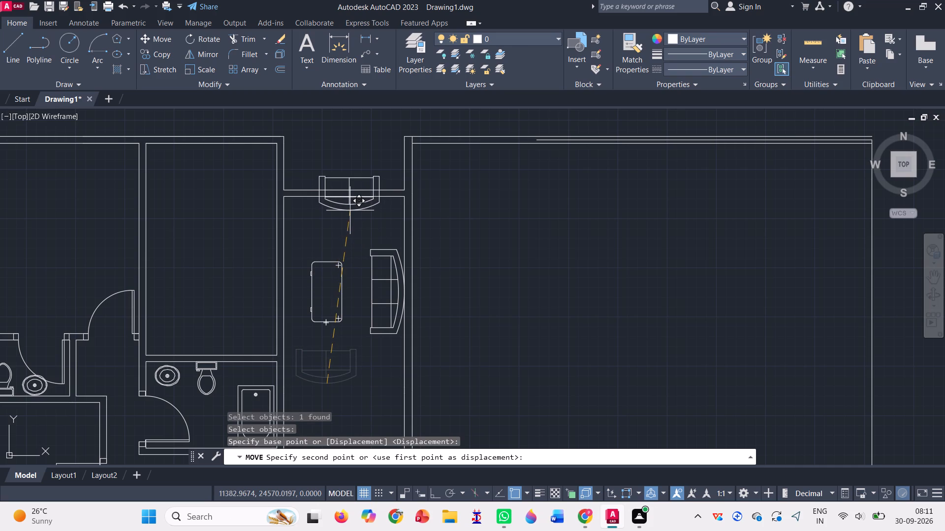
click(350, 210)
Rotate the northern living room's two-seat sofa 180° about the lower end of its east side, with Ortho on.
click(200, 39)
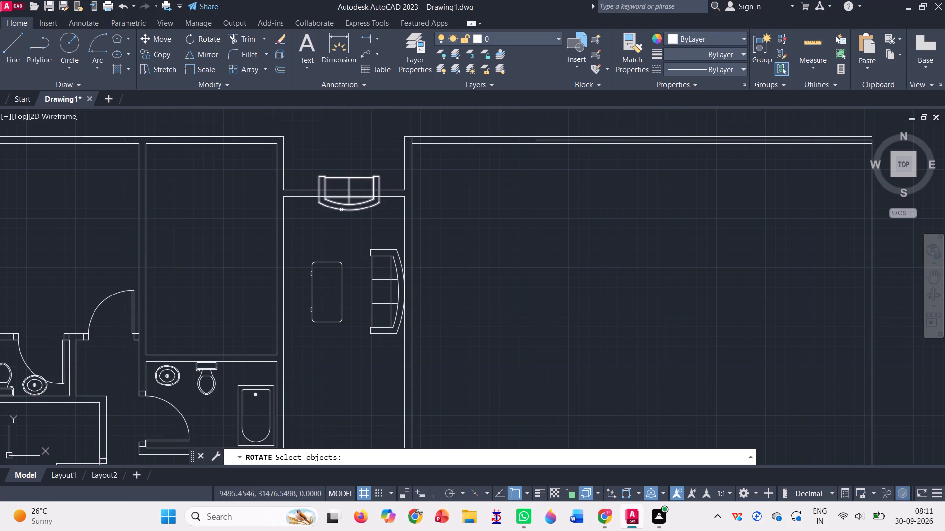
click(342, 211)
key(Return)
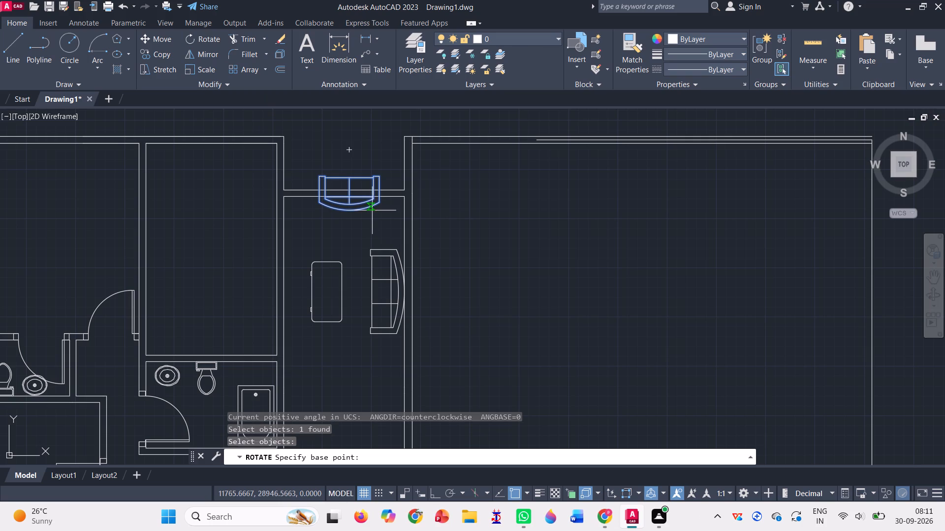
click(383, 201)
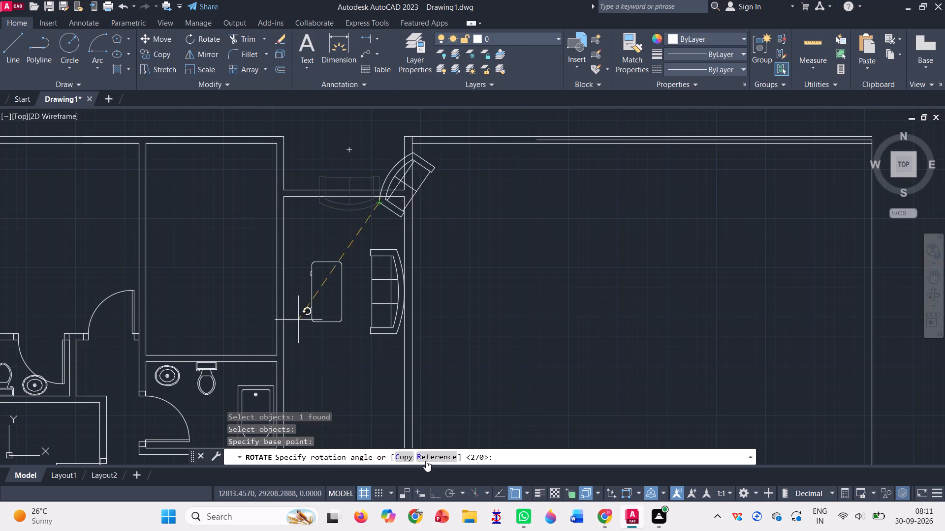
click(435, 489)
click(237, 250)
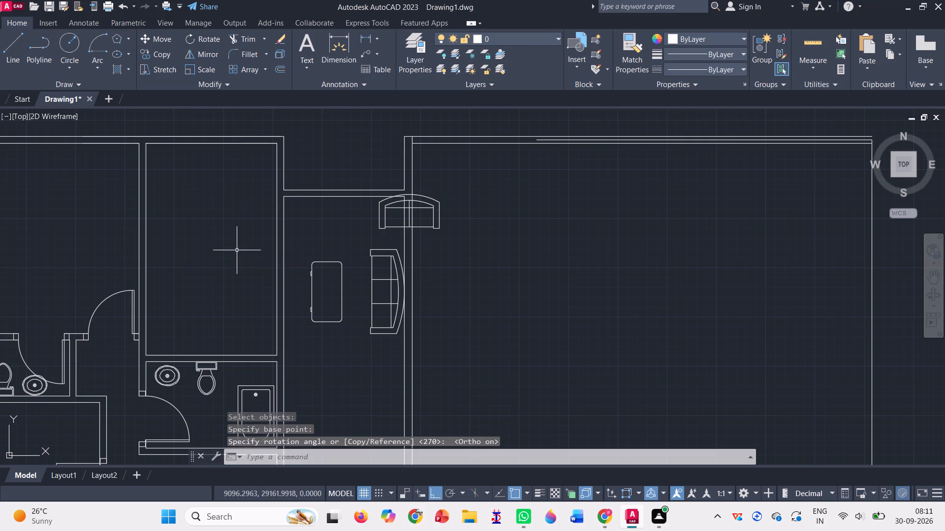
Move the rotated two-seat sofa inside the northern living room, just below the north wall and north of the coffee table, with Ortho off.
click(151, 35)
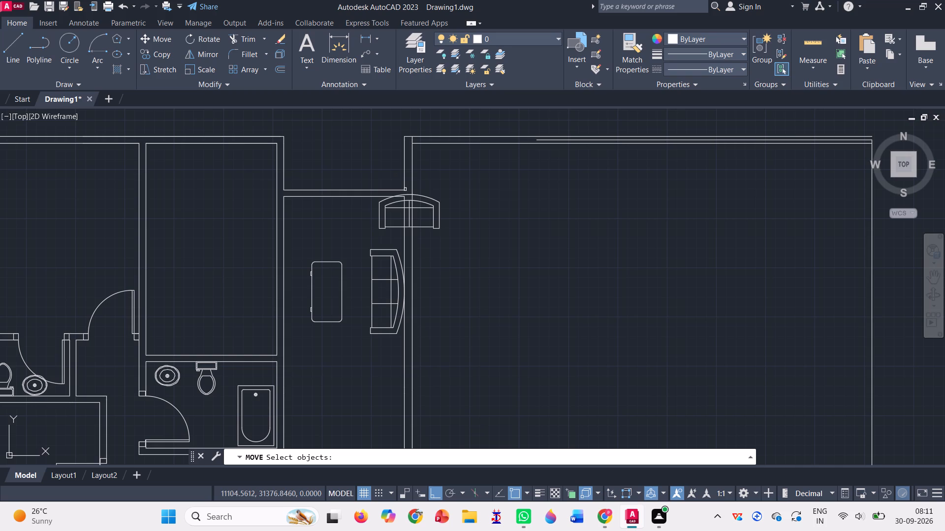
click(433, 201)
key(Return)
click(432, 200)
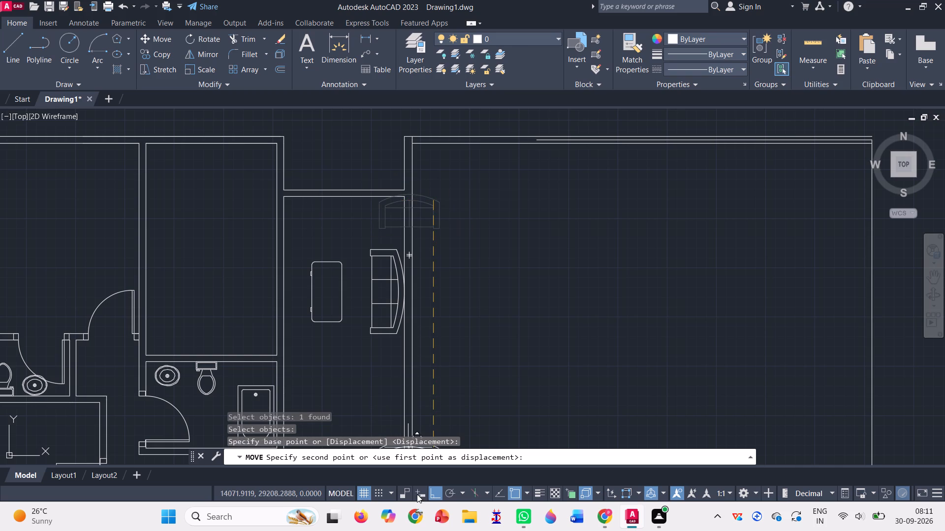
click(437, 488)
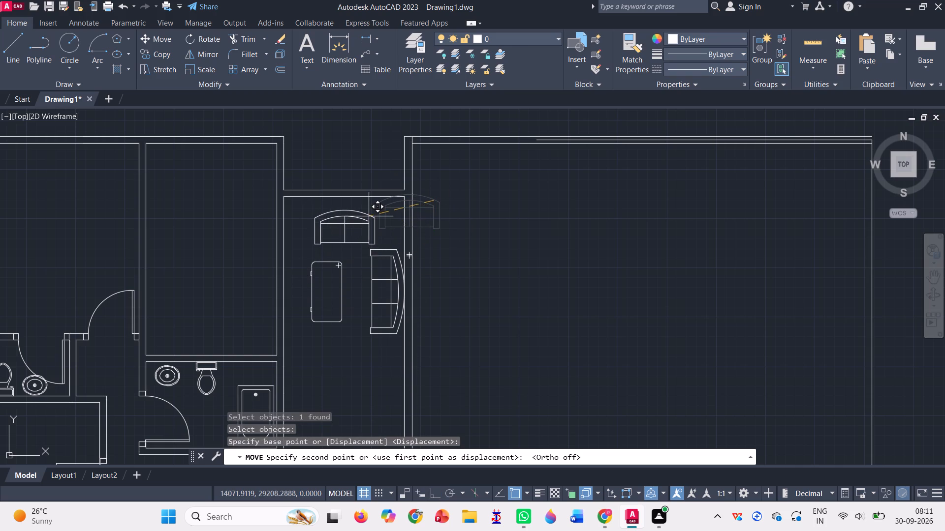
click(360, 210)
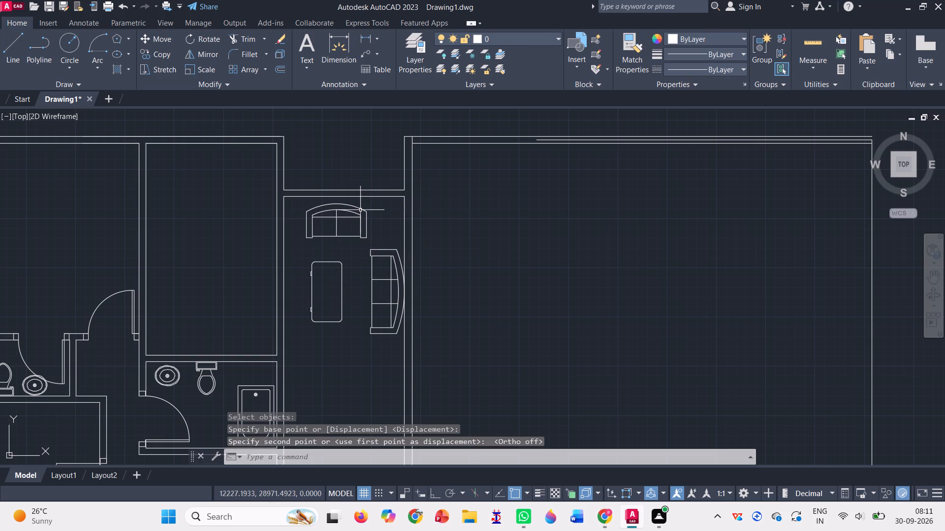
Copy the dining table with chairs from the northern living room into the southern living room, south of its entrance door.
scroll(377, 185, down, 3)
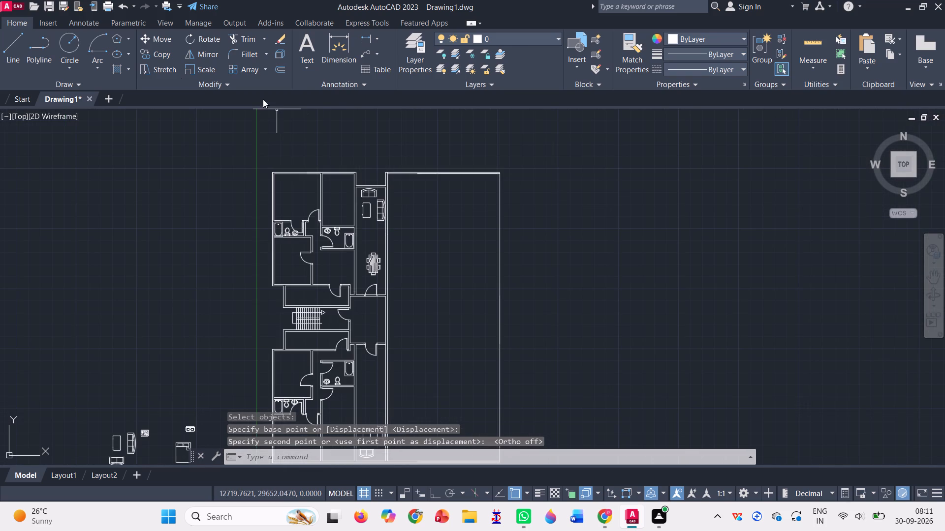
click(165, 57)
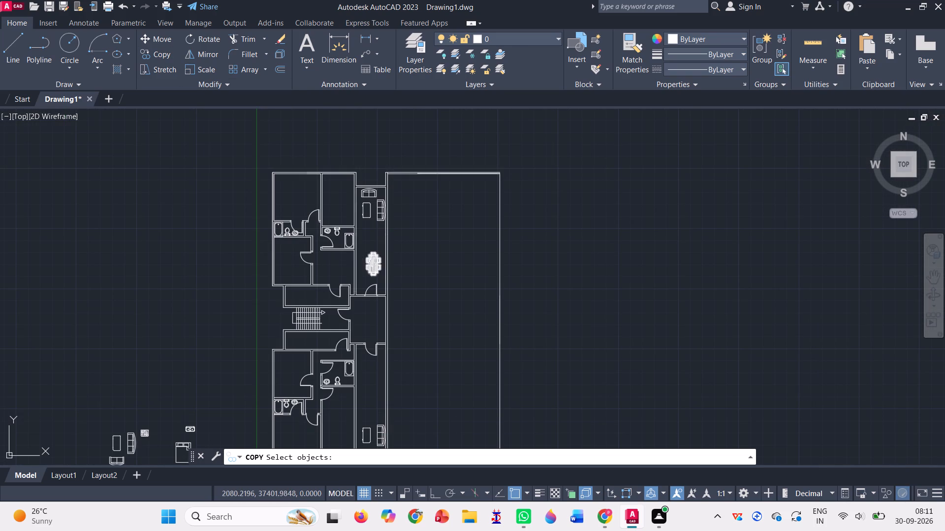
click(376, 268)
key(Return)
click(376, 268)
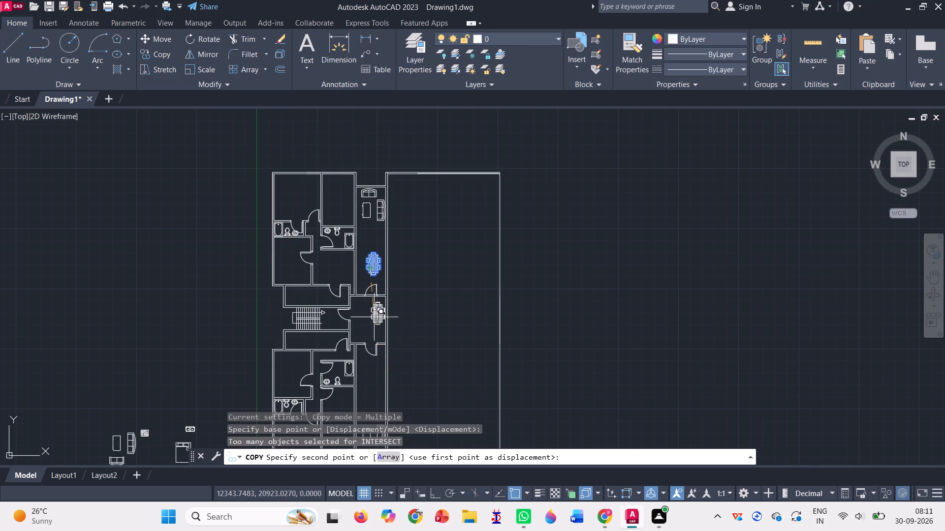
scroll(369, 295, down, 1)
scroll(374, 360, up, 4)
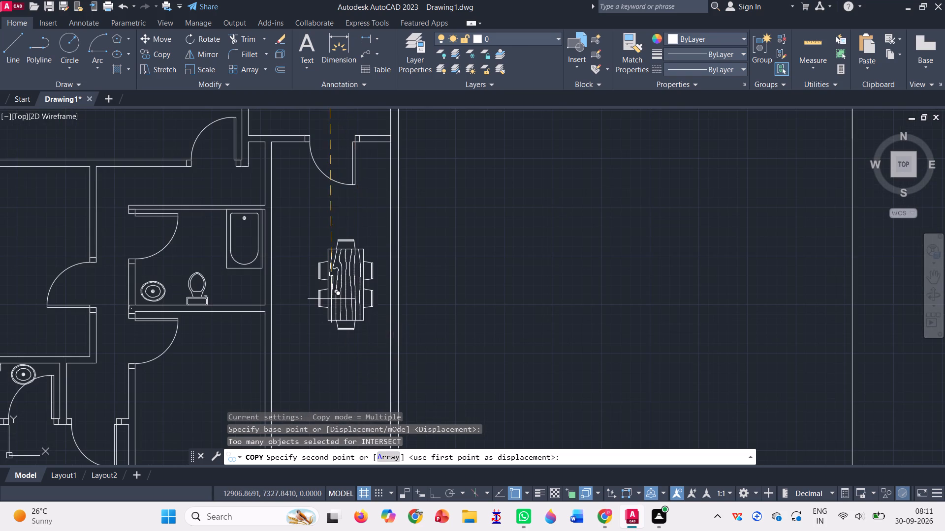
click(330, 288)
scroll(333, 288, down, 4)
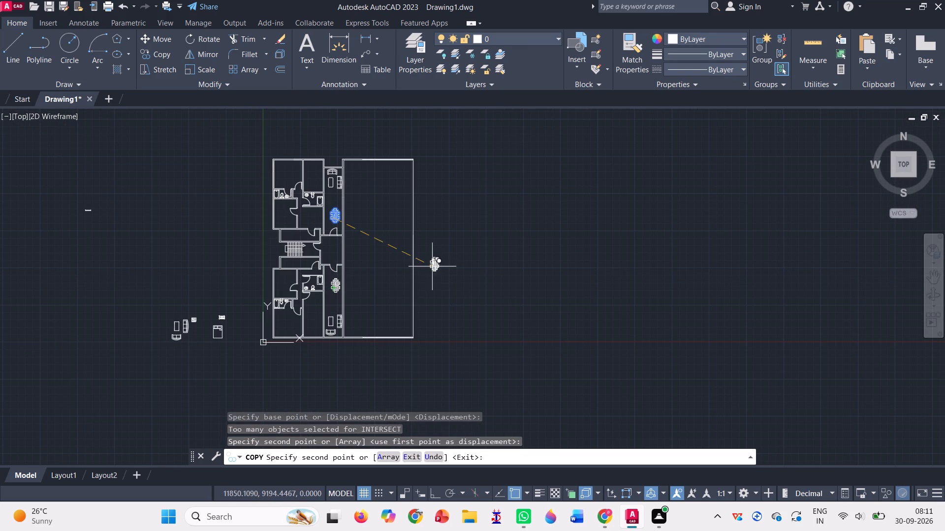
key(Escape)
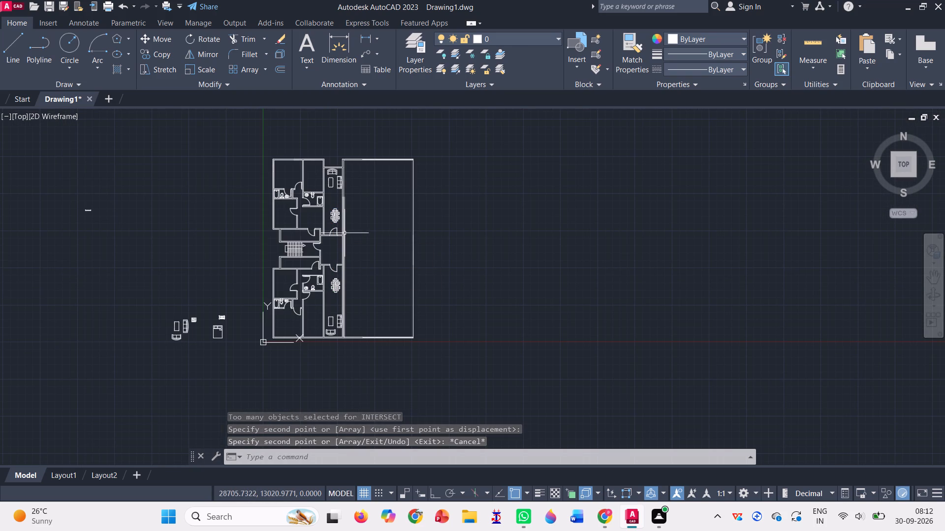
Delete the leftover coffee table, two-seat sofa and three-seat sofa lying outside the building, west of the plan.
scroll(191, 339, up, 1)
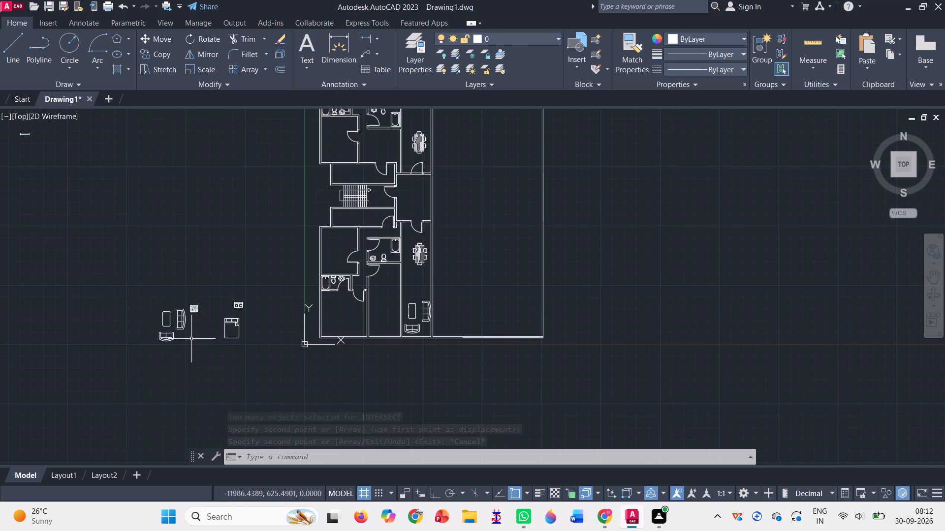
drag(156, 309, 169, 306)
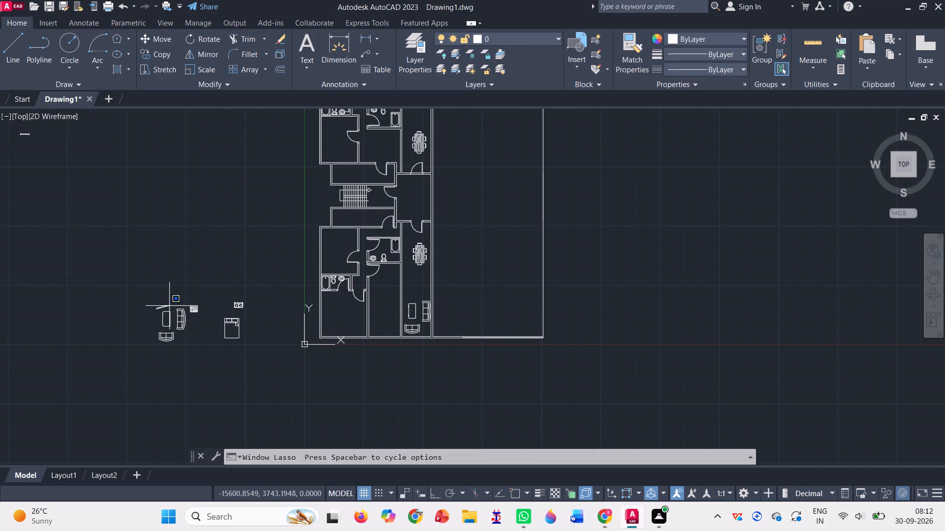
drag(169, 306, 159, 343)
click(169, 340)
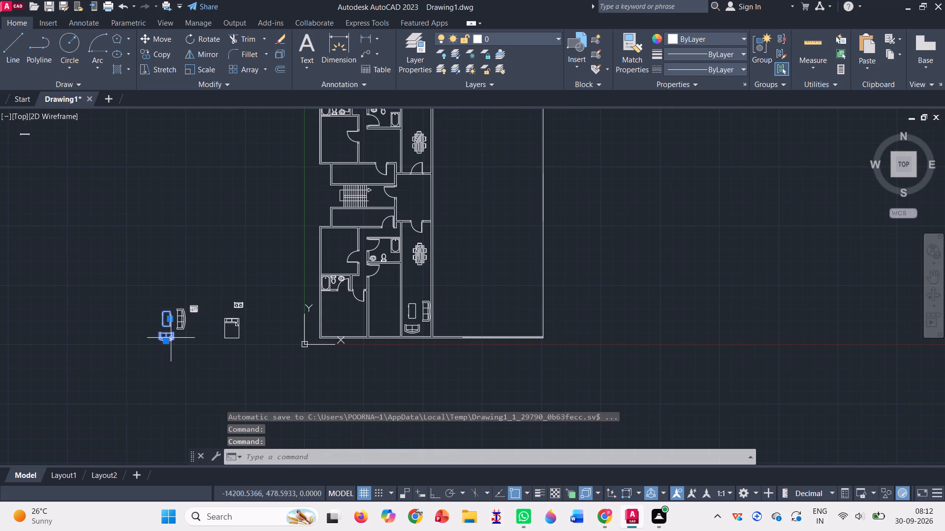
click(178, 328)
key(Delete)
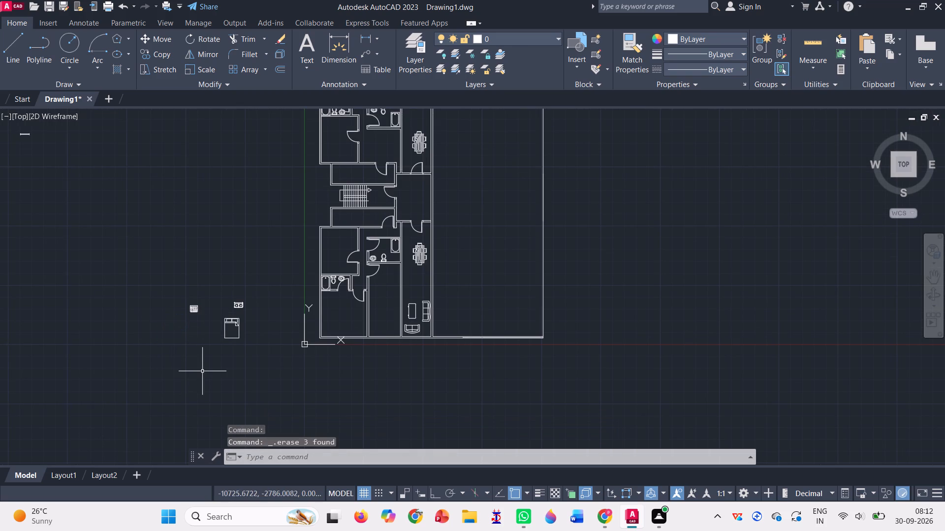
Move the double sink outside the plan to just east of the stove, roughly level with it.
scroll(202, 371, up, 2)
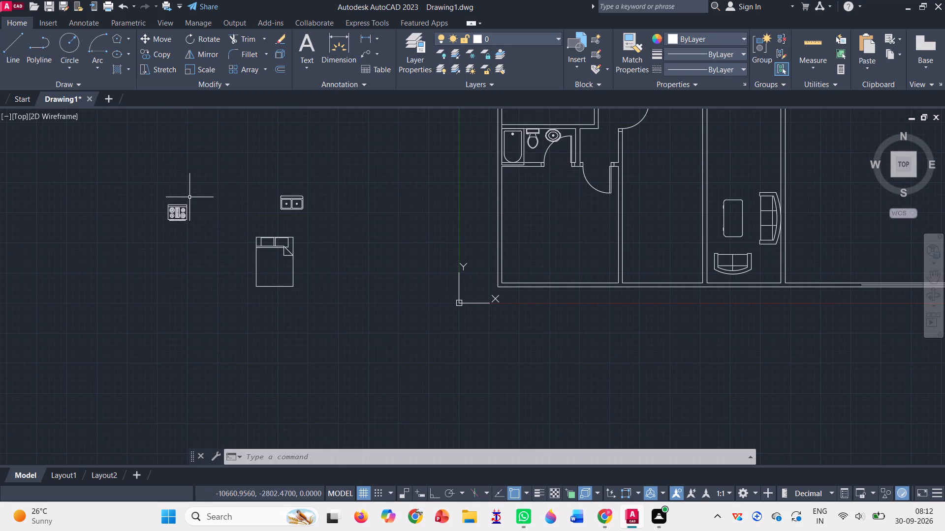
click(168, 36)
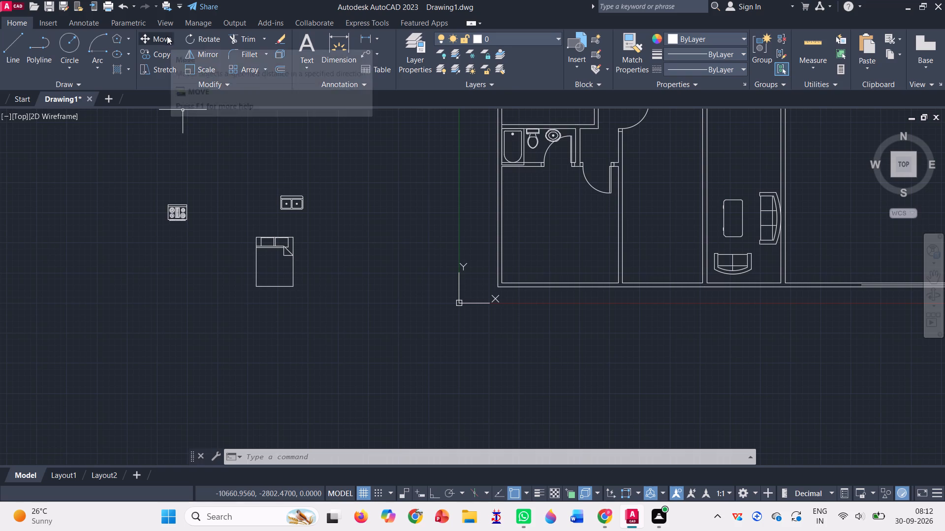
click(293, 201)
key(Return)
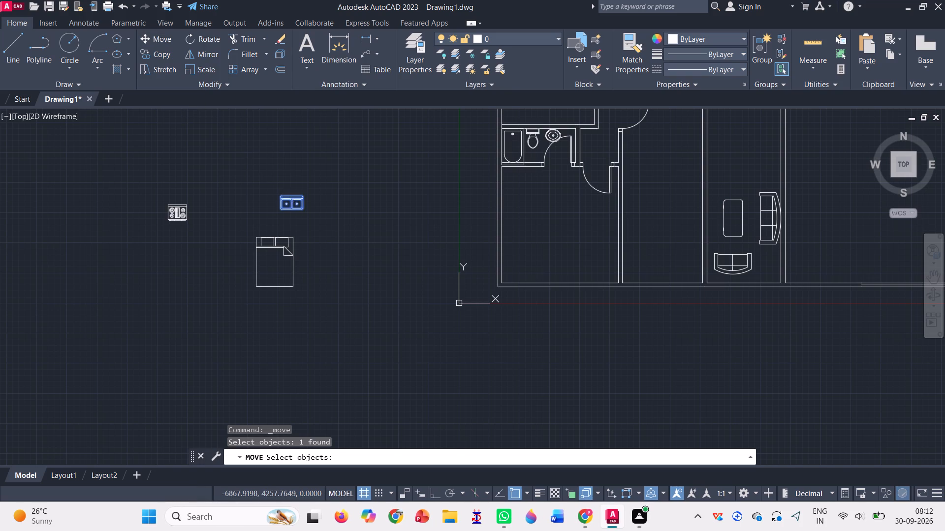
click(293, 201)
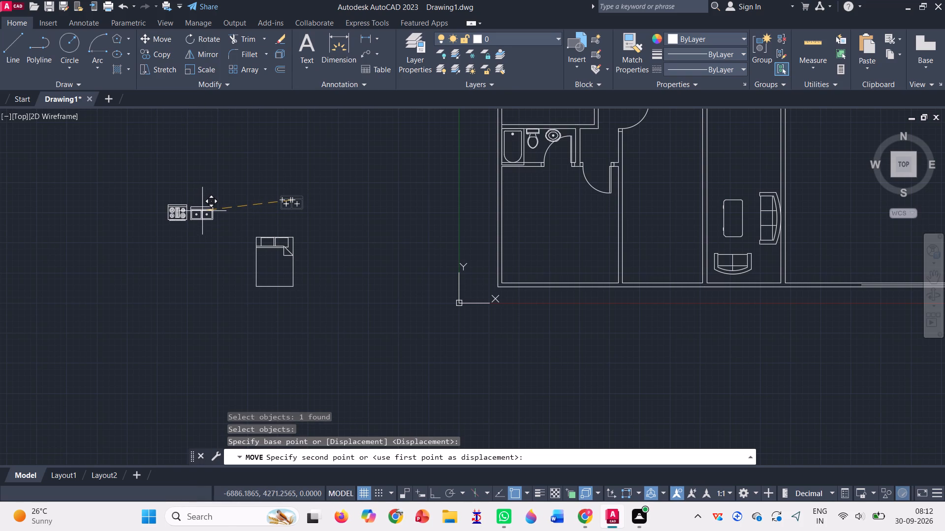
scroll(202, 211, up, 2)
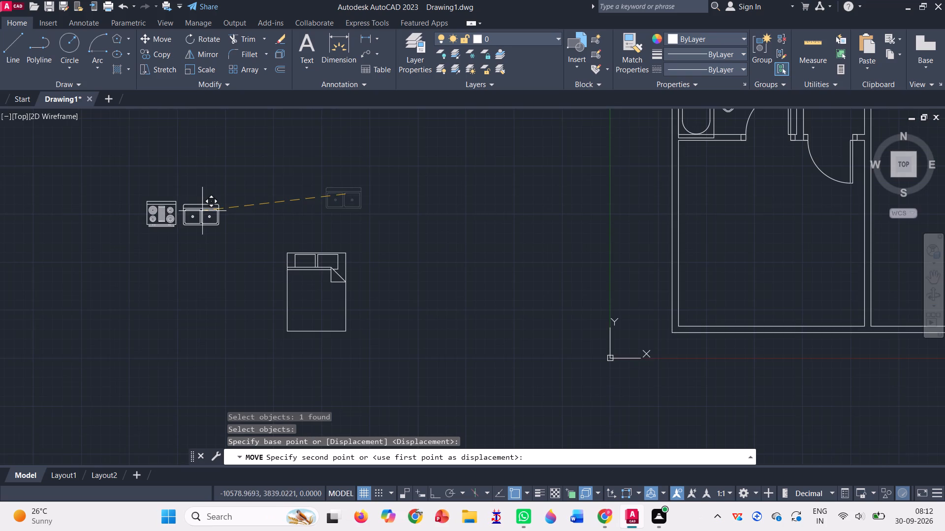
scroll(202, 211, up, 1)
click(206, 204)
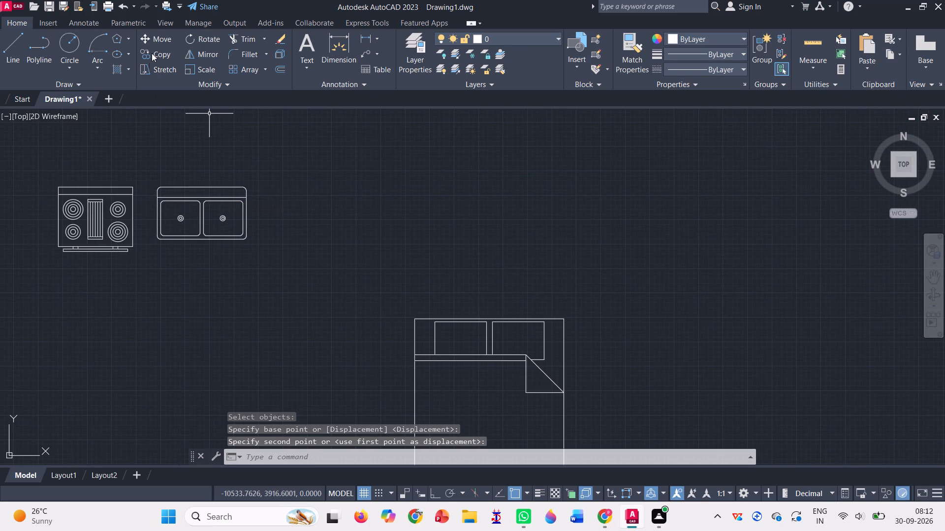
Copy the stove and double sink into the kitchen just south of the staircase, against its north wall.
click(152, 53)
click(86, 204)
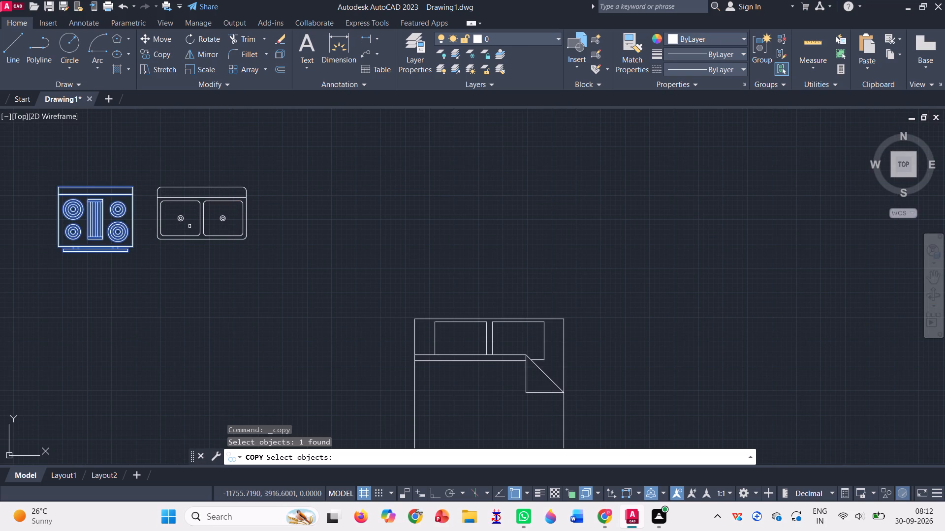
click(198, 226)
key(Return)
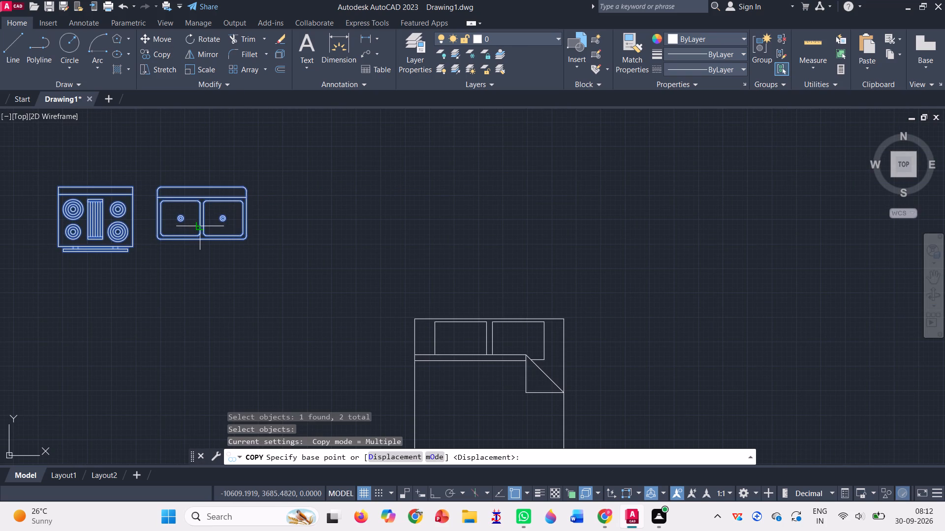
click(152, 186)
scroll(153, 186, down, 6)
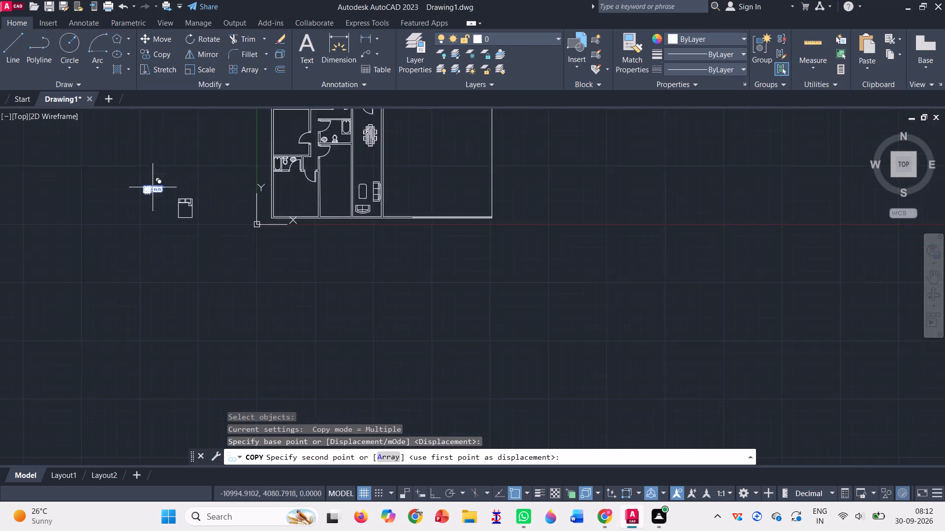
scroll(268, 242, down, 2)
scroll(261, 193, up, 6)
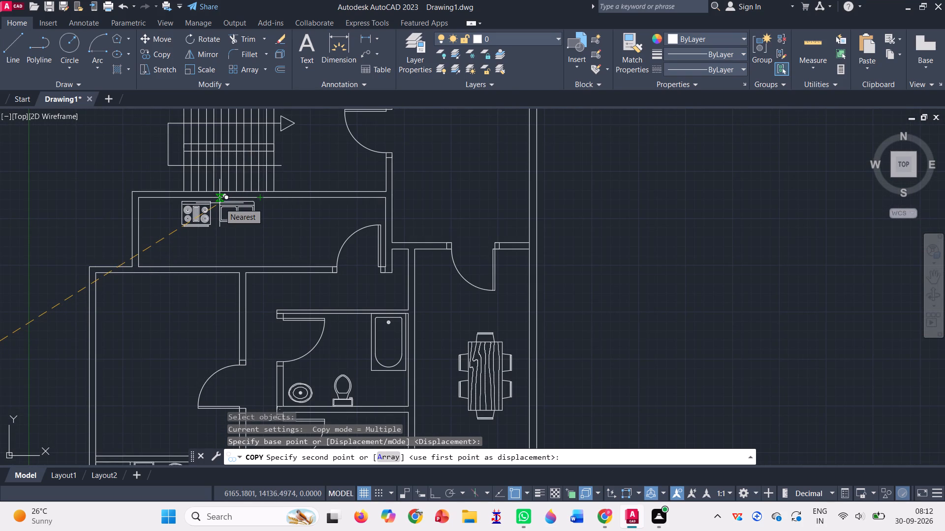
click(220, 203)
scroll(225, 227, down, 2)
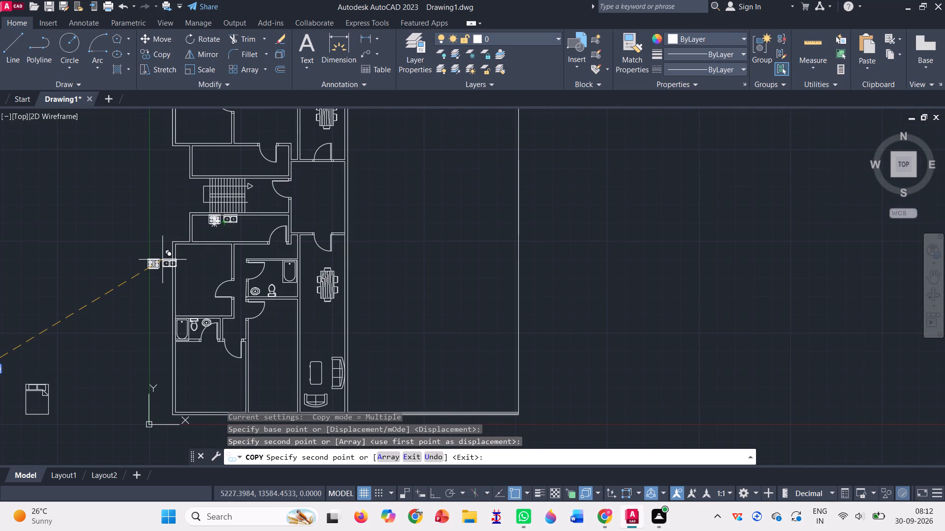
key(Return)
Move the copied stove and sink slightly south so their backs sit on the inner face of the kitchen's north wall.
scroll(162, 260, up, 2)
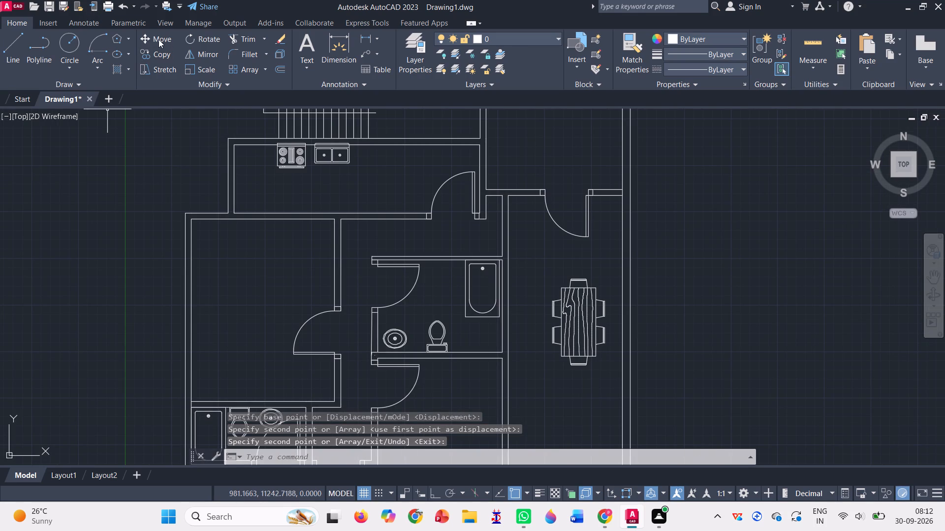
click(158, 39)
scroll(311, 147, up, 2)
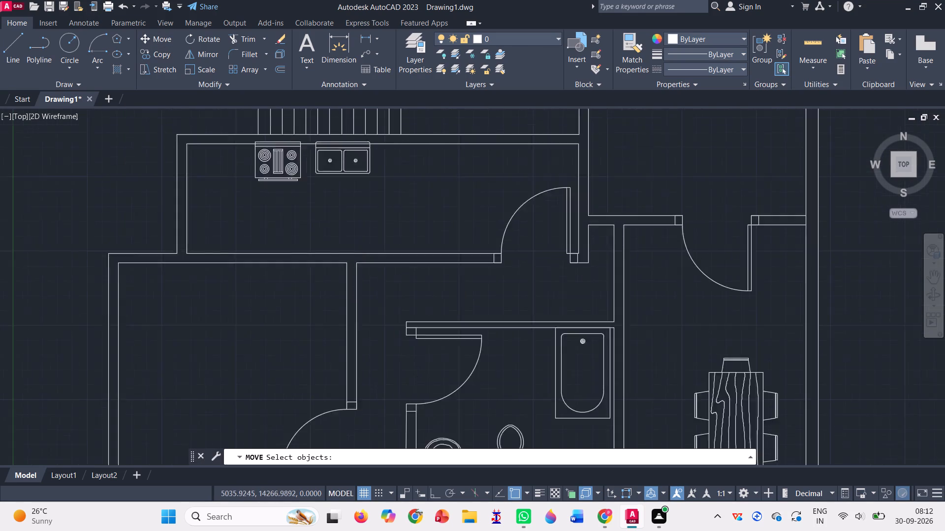
scroll(311, 147, up, 1)
click(324, 168)
click(279, 177)
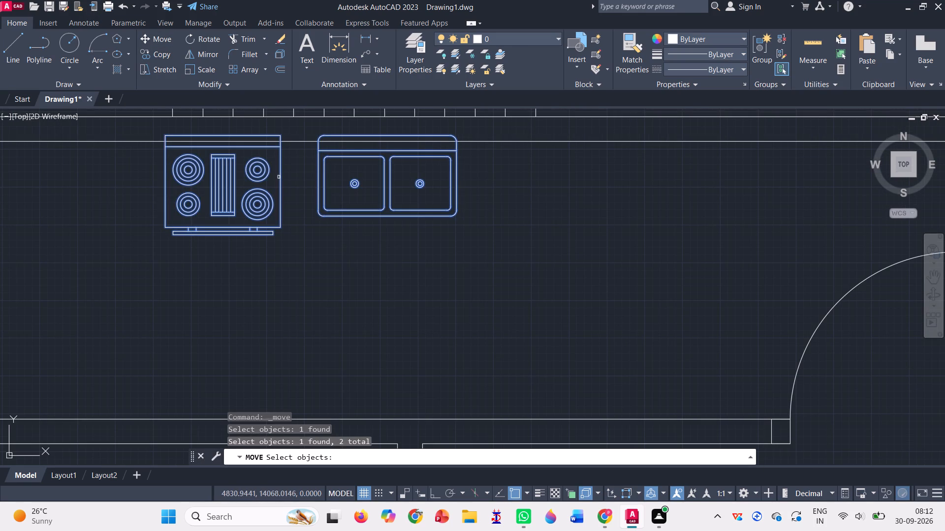
key(Return)
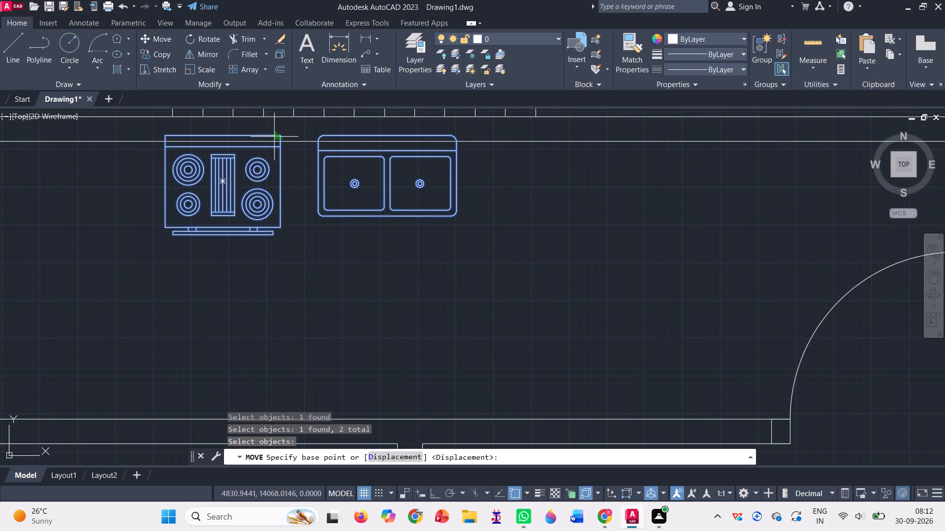
scroll(278, 135, up, 1)
click(283, 136)
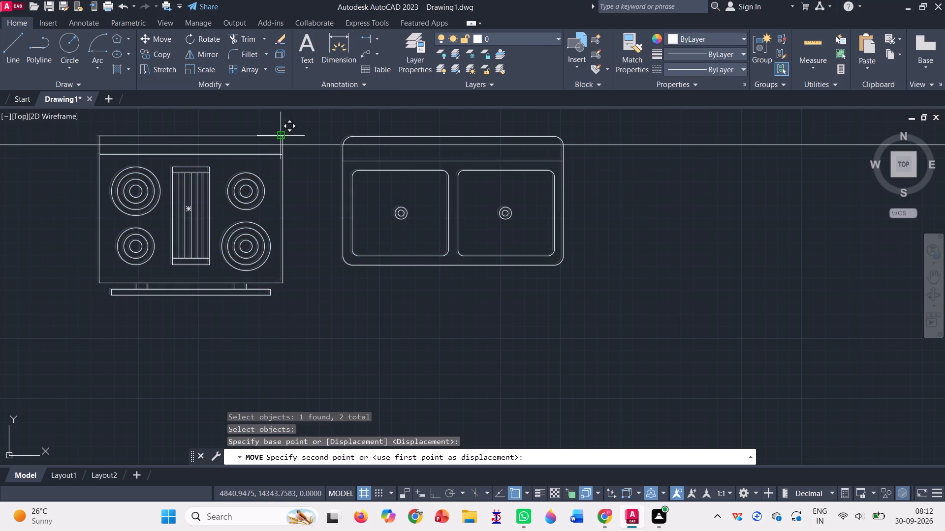
click(282, 145)
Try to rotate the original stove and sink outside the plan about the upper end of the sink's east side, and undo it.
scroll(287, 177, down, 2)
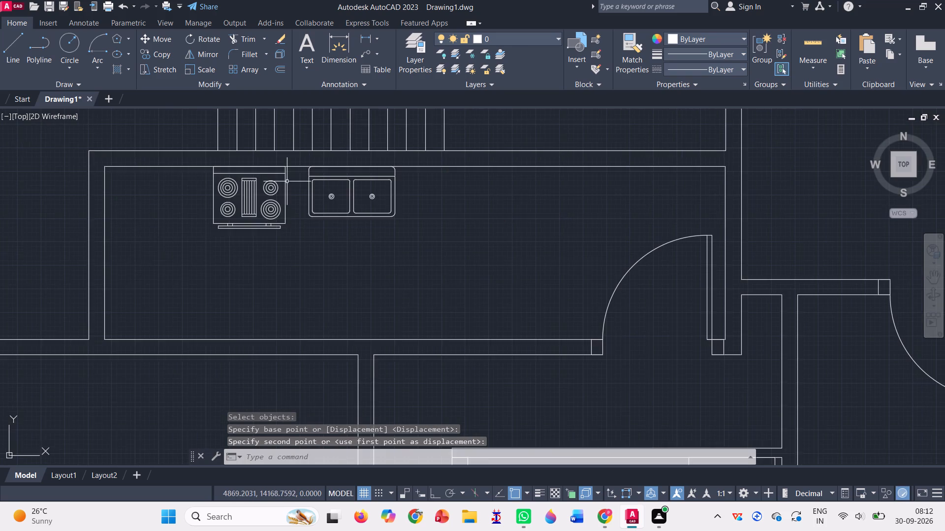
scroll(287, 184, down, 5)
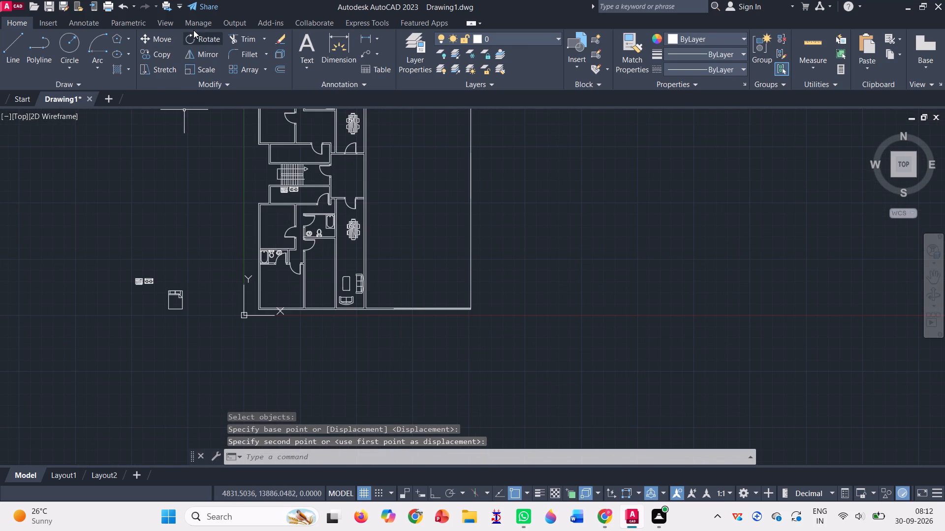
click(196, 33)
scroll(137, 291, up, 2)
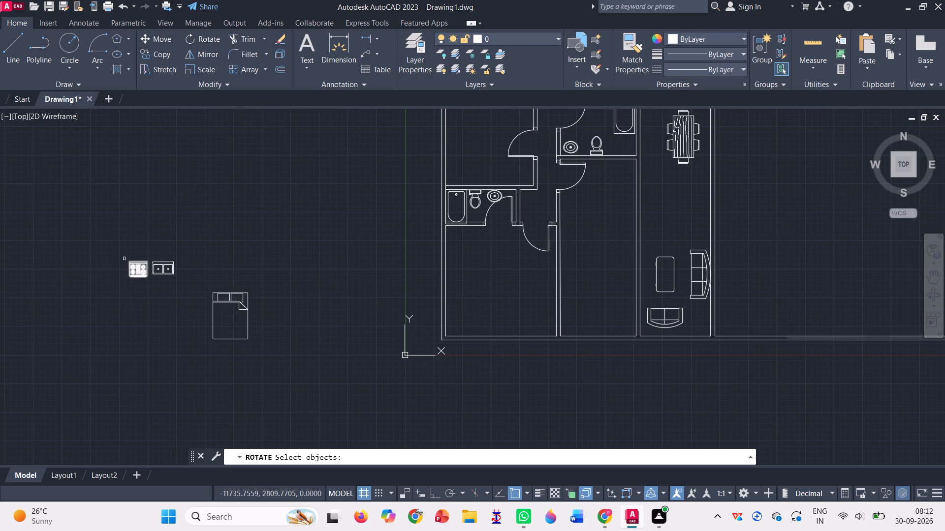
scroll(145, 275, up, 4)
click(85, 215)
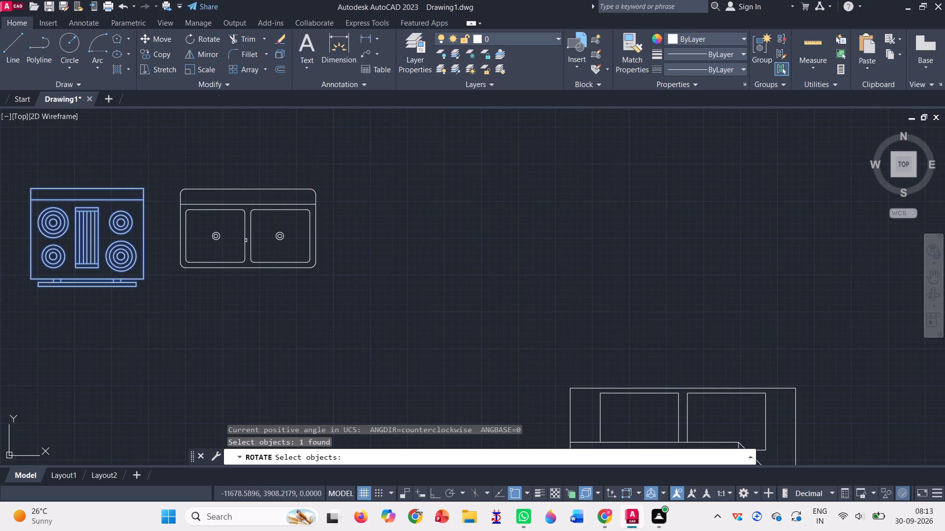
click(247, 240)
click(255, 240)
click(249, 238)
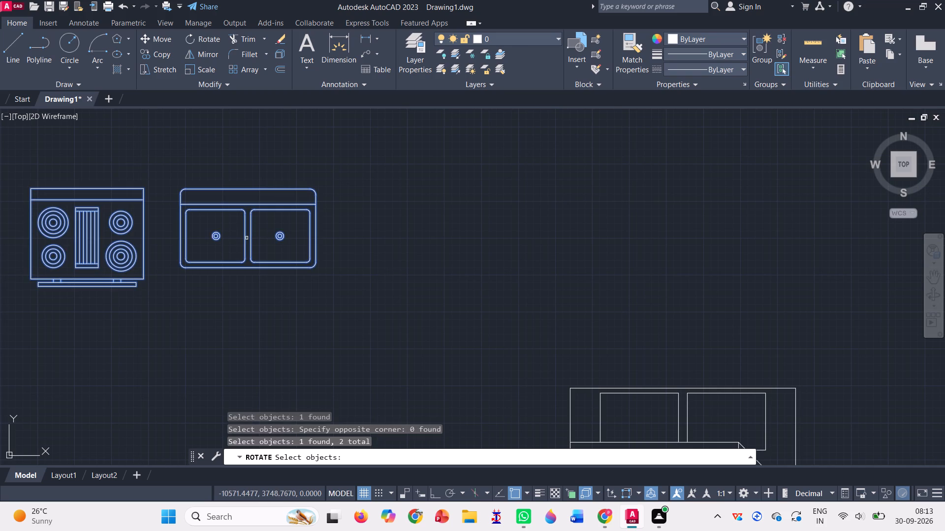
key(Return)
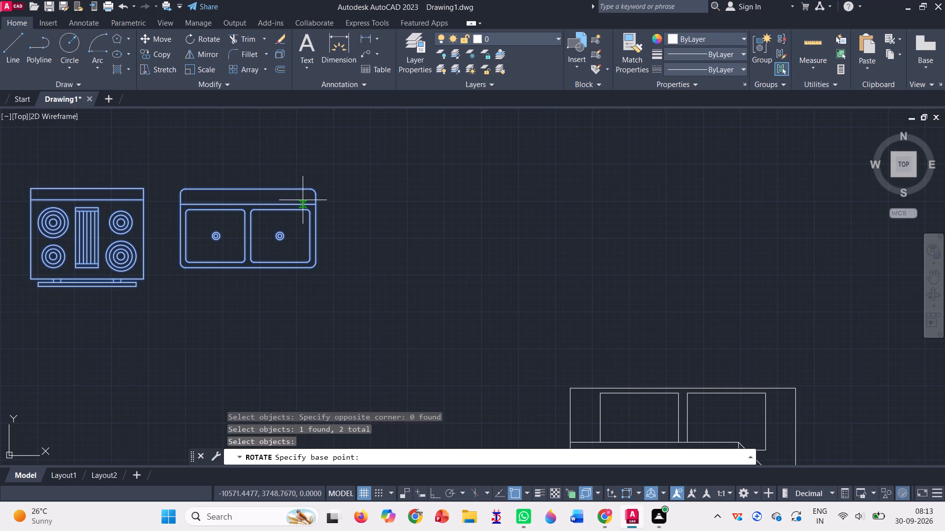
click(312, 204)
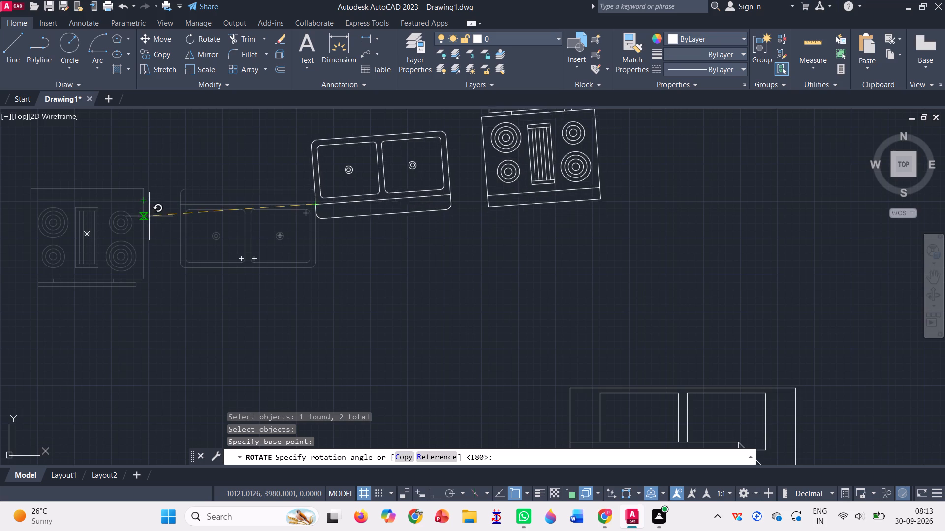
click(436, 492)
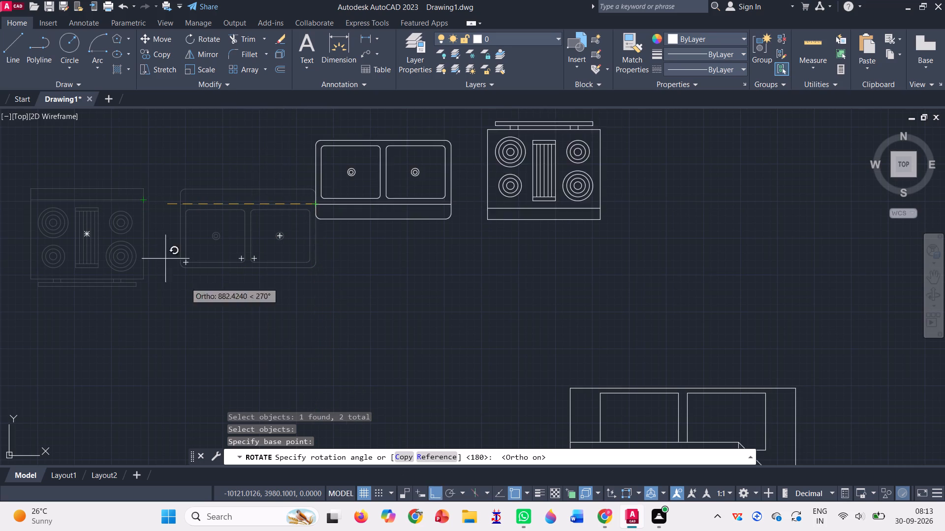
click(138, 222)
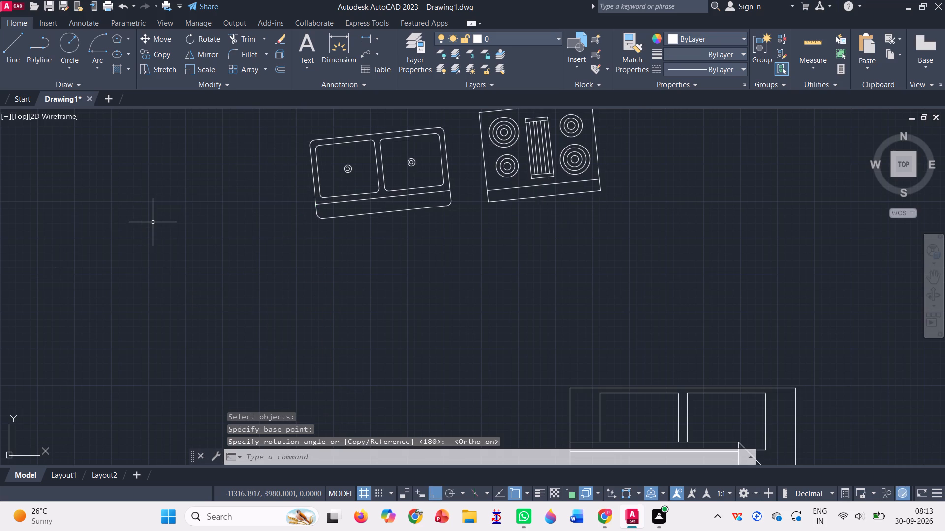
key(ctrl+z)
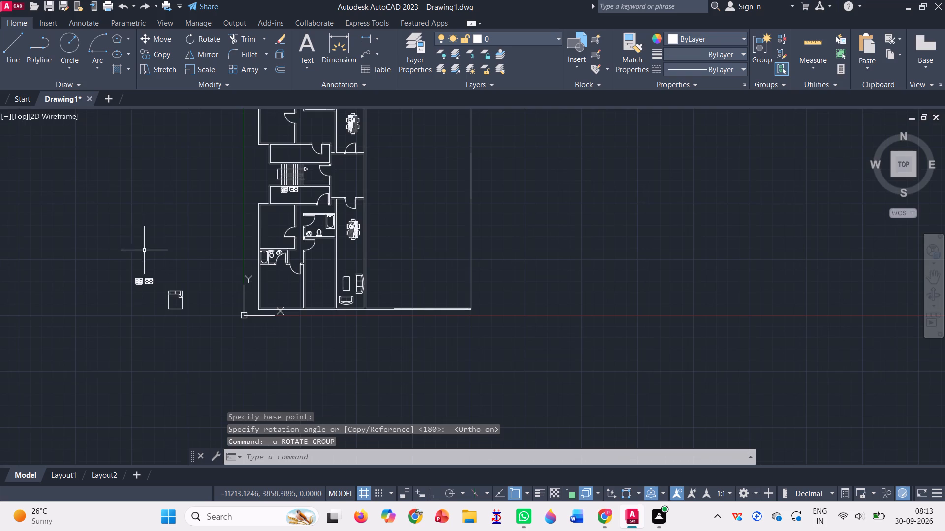
Rotate the original stove and double sink outside the plan by 180° about the upper end of the sink's east side.
scroll(133, 287, up, 5)
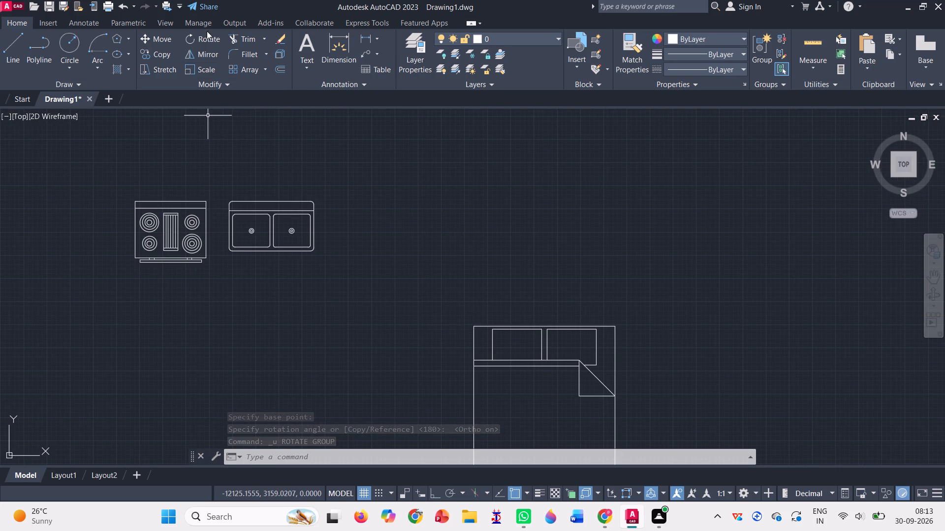
click(206, 39)
click(170, 240)
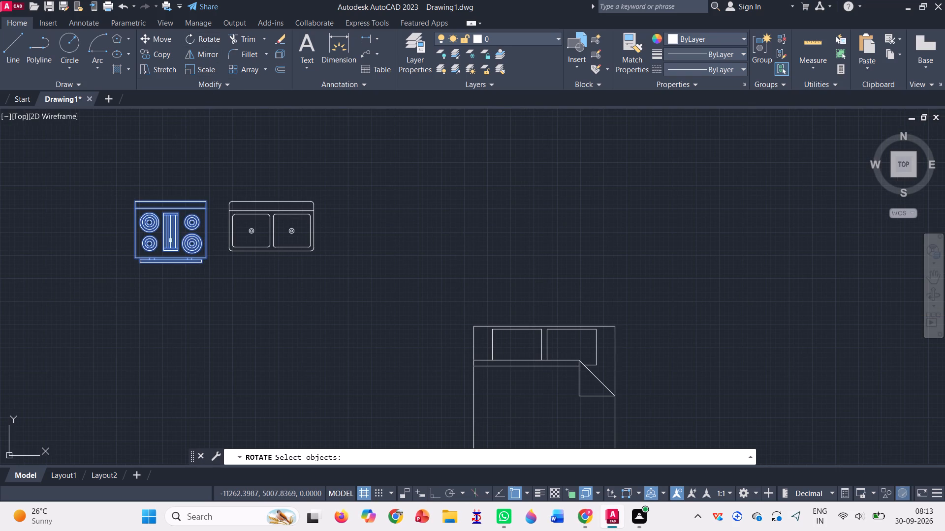
click(273, 223)
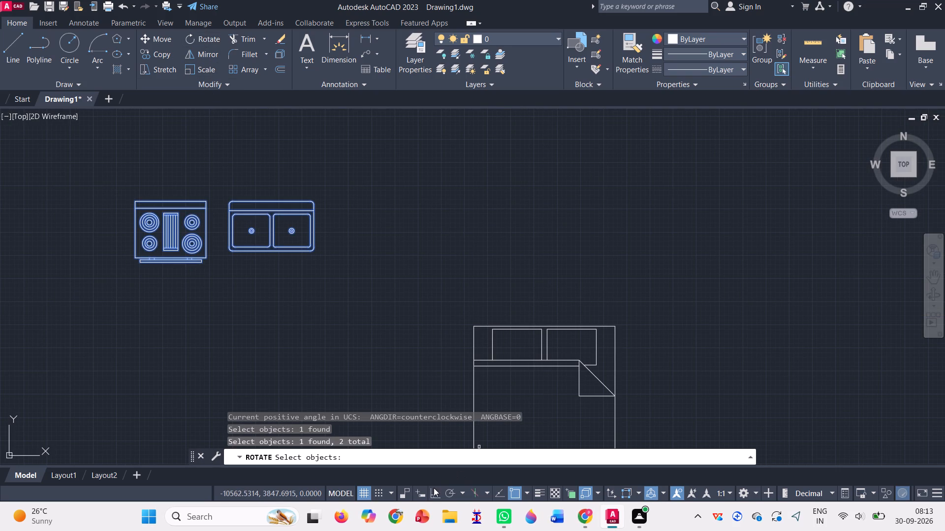
click(434, 488)
key(Return)
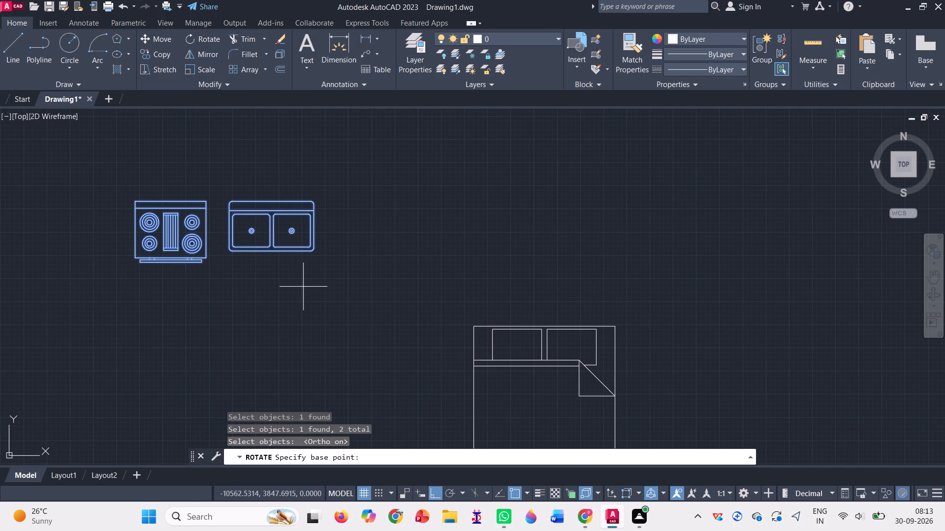
click(311, 209)
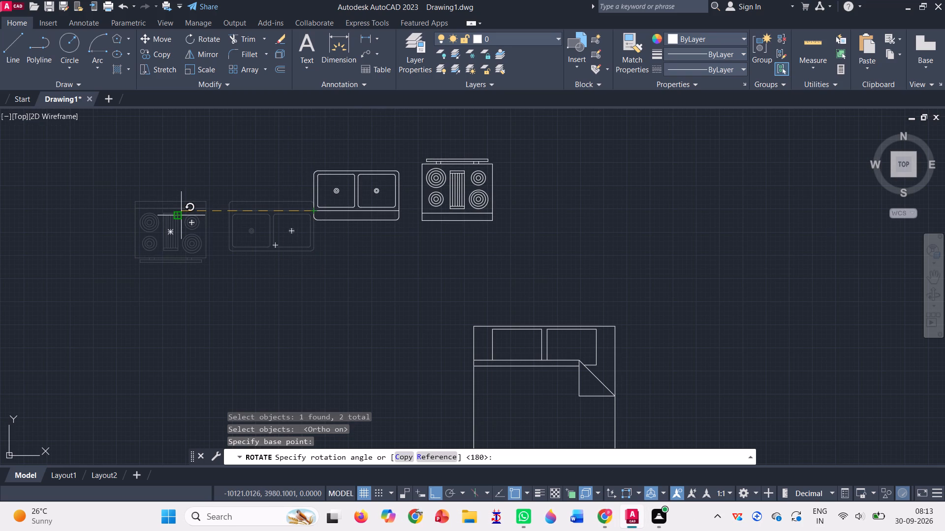
click(157, 186)
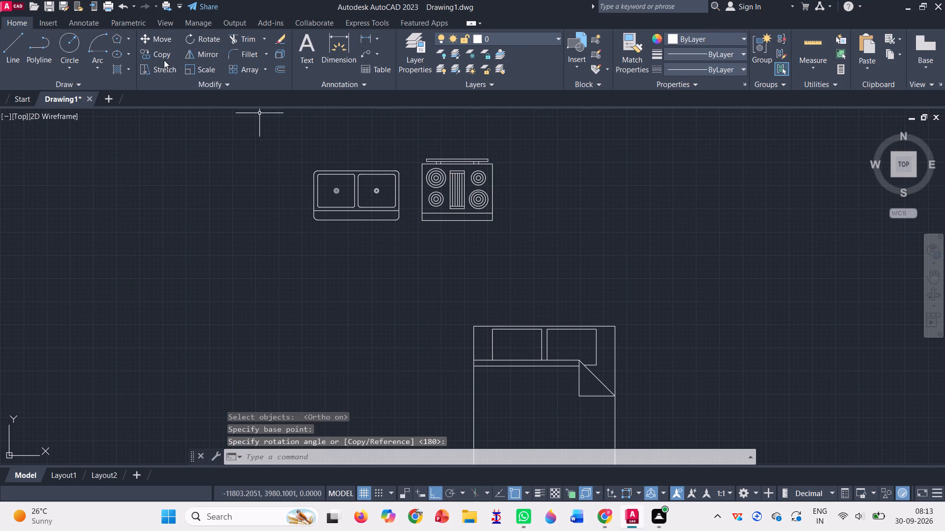
Move the rotated stove and sink into the kitchen just north of the staircase, with their backs close to its south wall.
click(151, 39)
click(336, 194)
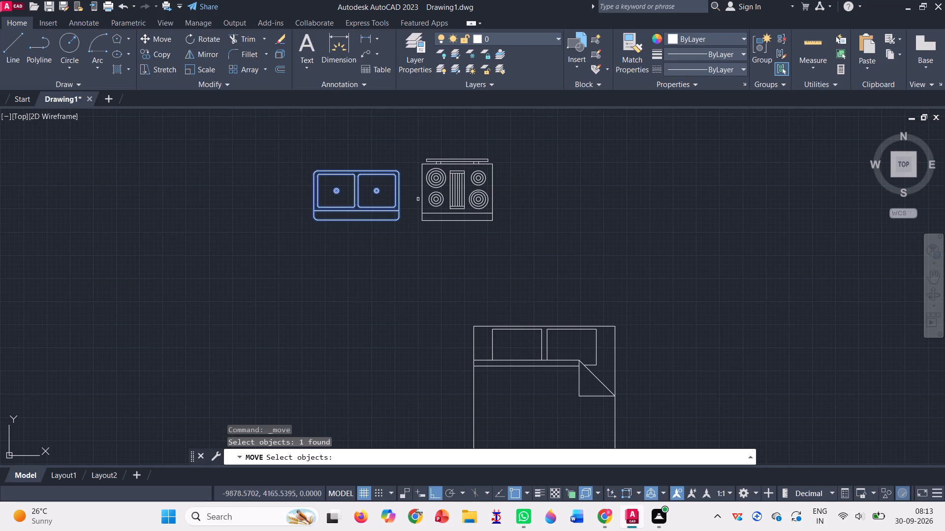
click(438, 199)
key(Return)
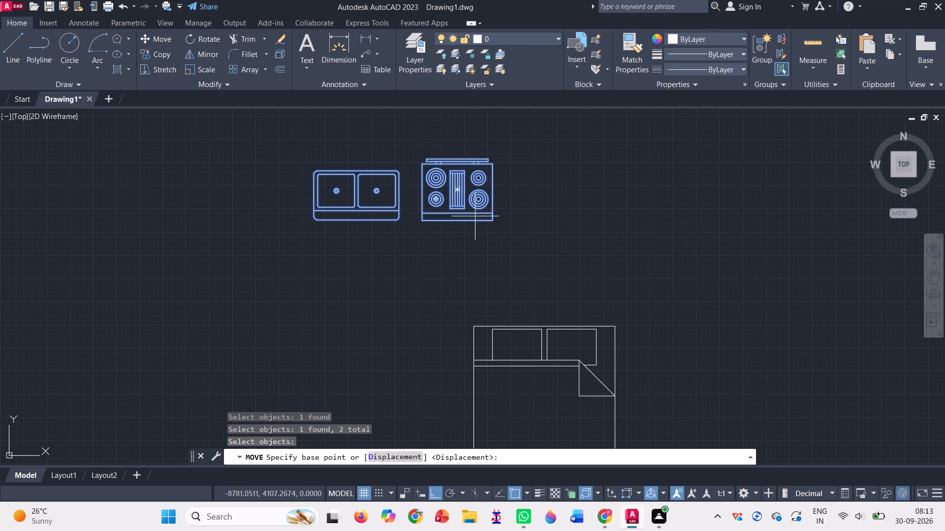
click(492, 222)
scroll(492, 222, down, 3)
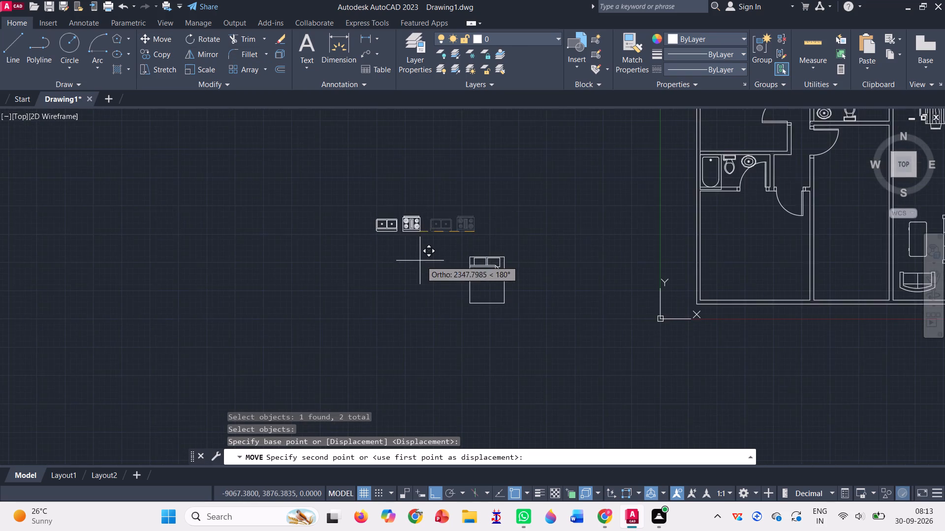
scroll(414, 261, down, 4)
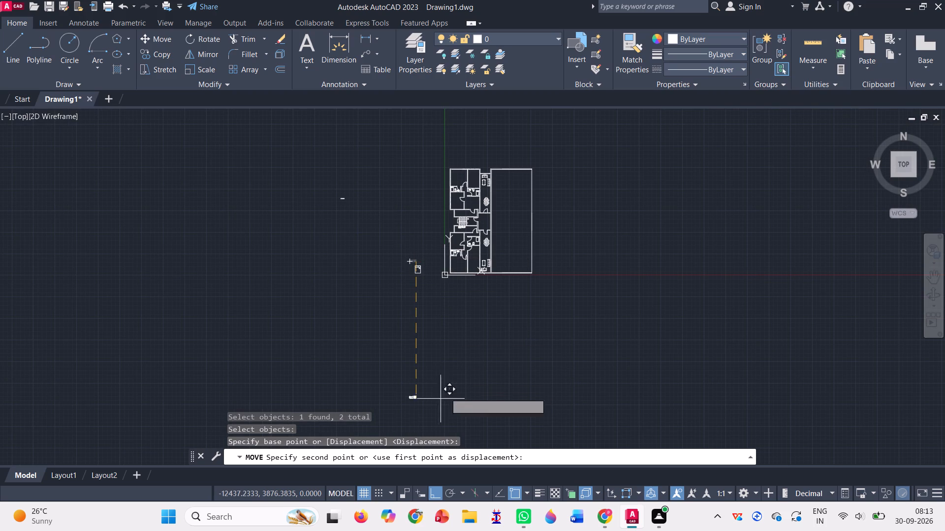
click(437, 492)
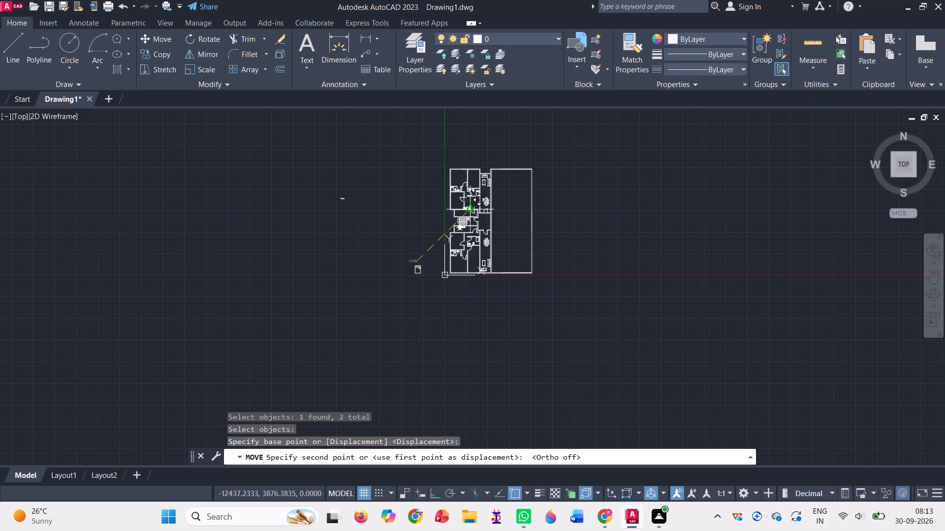
scroll(472, 205, up, 3)
scroll(425, 244, up, 4)
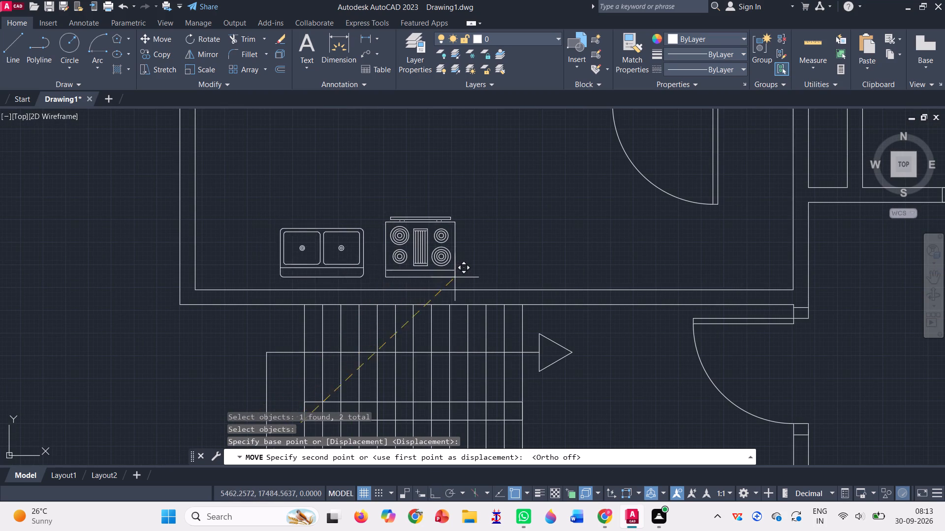
click(461, 283)
Copy the bed outside the plan twice into the west bedroom south of the lower kitchen, side by side against its north wall.
scroll(463, 281, down, 1)
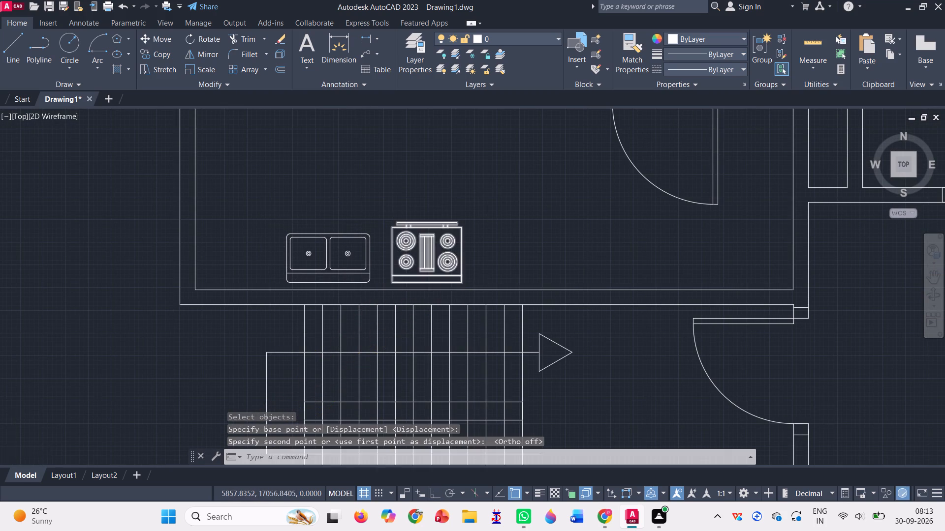
scroll(463, 281, down, 5)
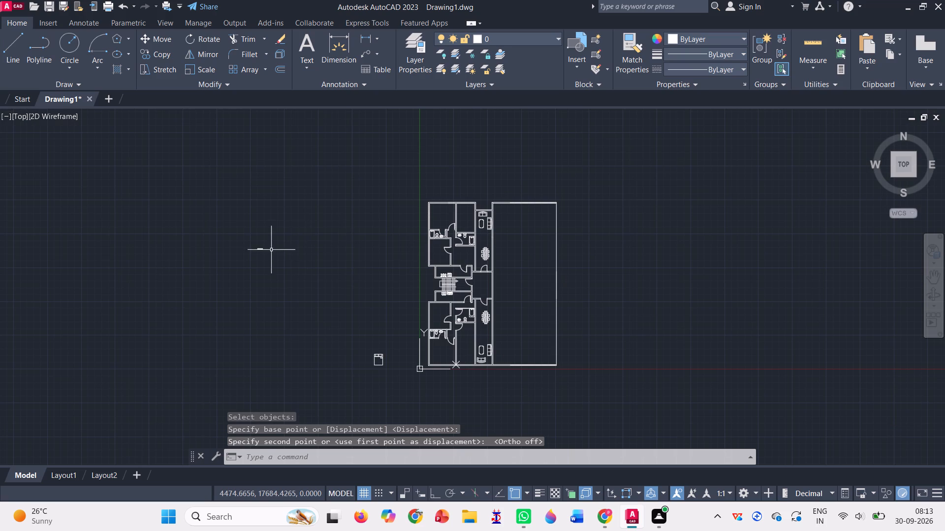
scroll(392, 373, up, 3)
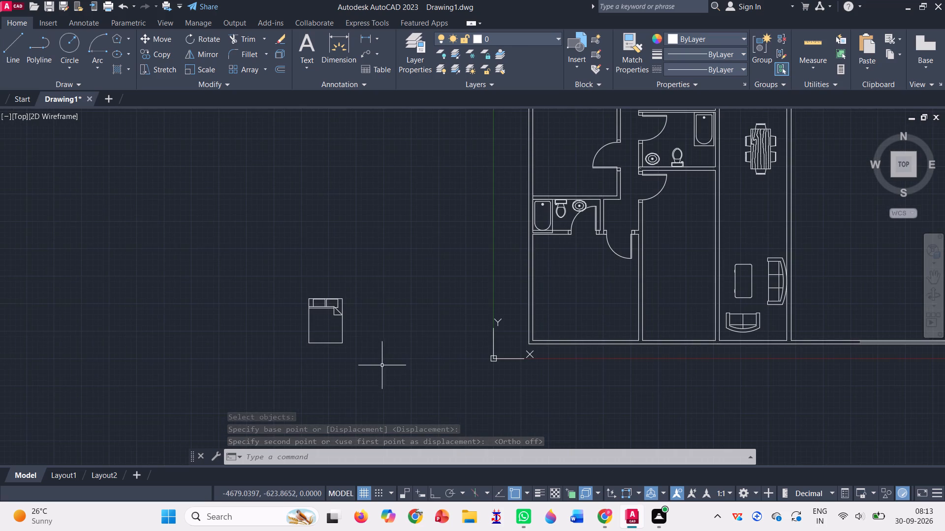
scroll(372, 350, down, 2)
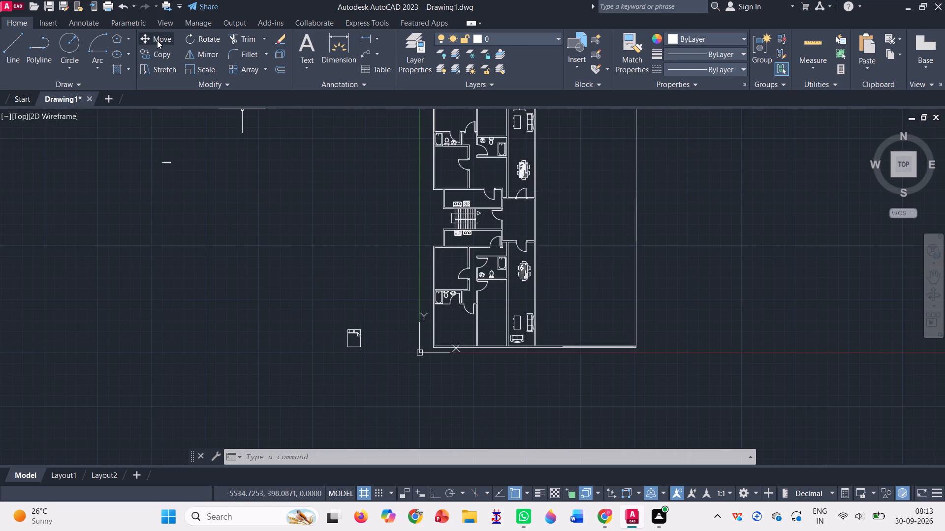
click(167, 51)
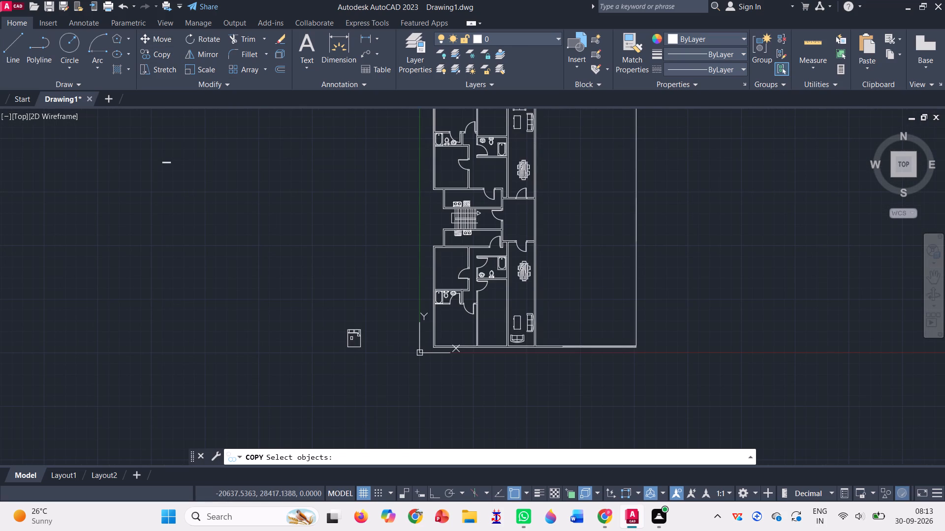
click(353, 337)
click(359, 331)
click(359, 331)
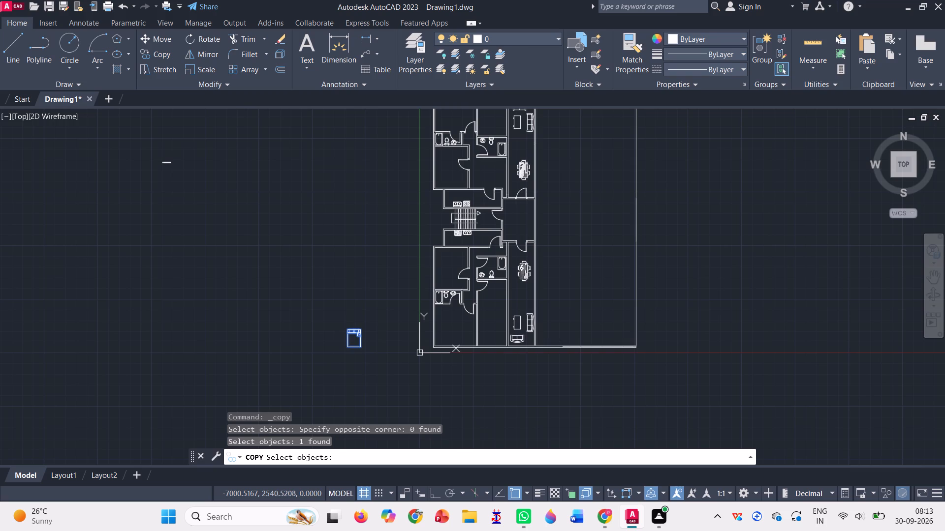
key(Return)
scroll(359, 331, up, 6)
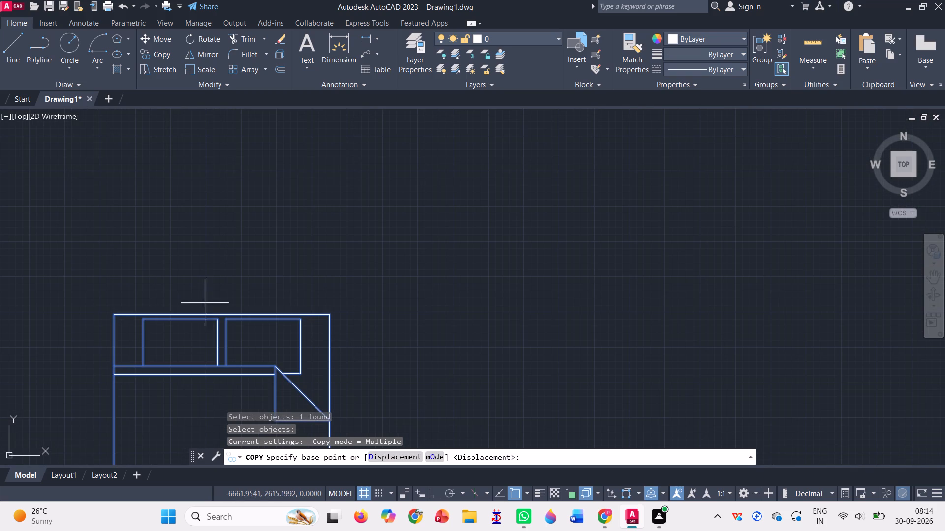
click(113, 316)
scroll(123, 306, down, 2)
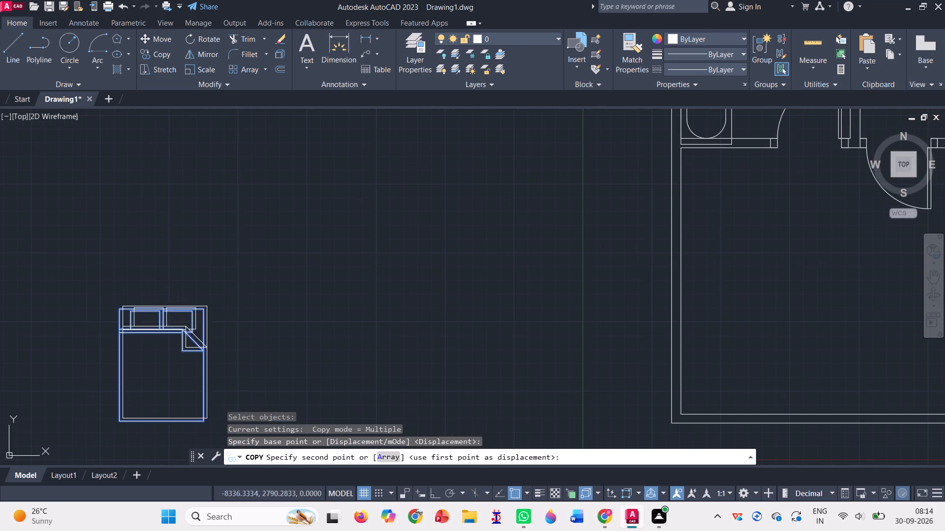
scroll(249, 319, down, 2)
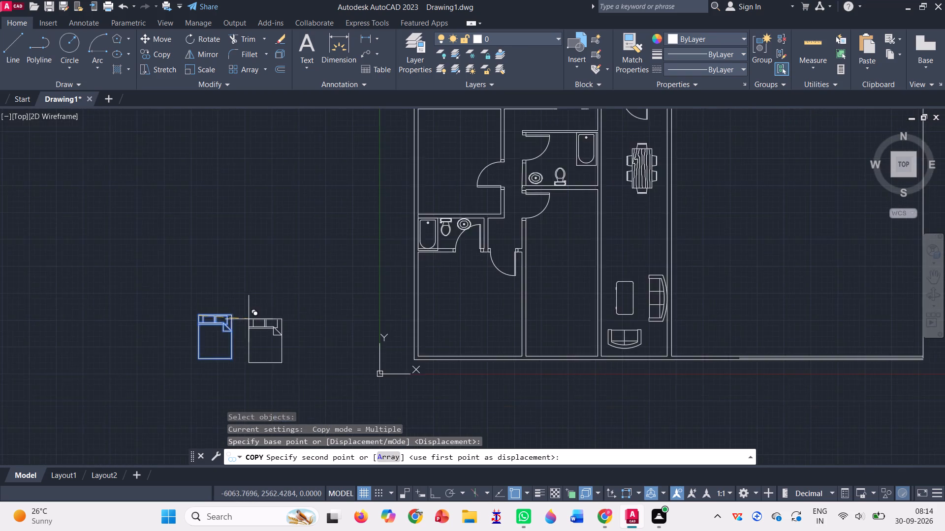
scroll(251, 318, down, 2)
scroll(334, 241, up, 5)
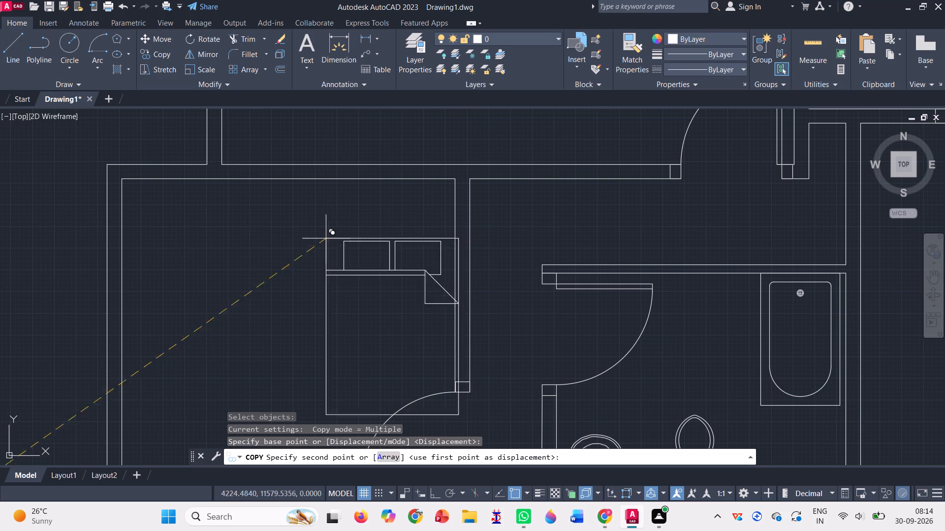
click(161, 178)
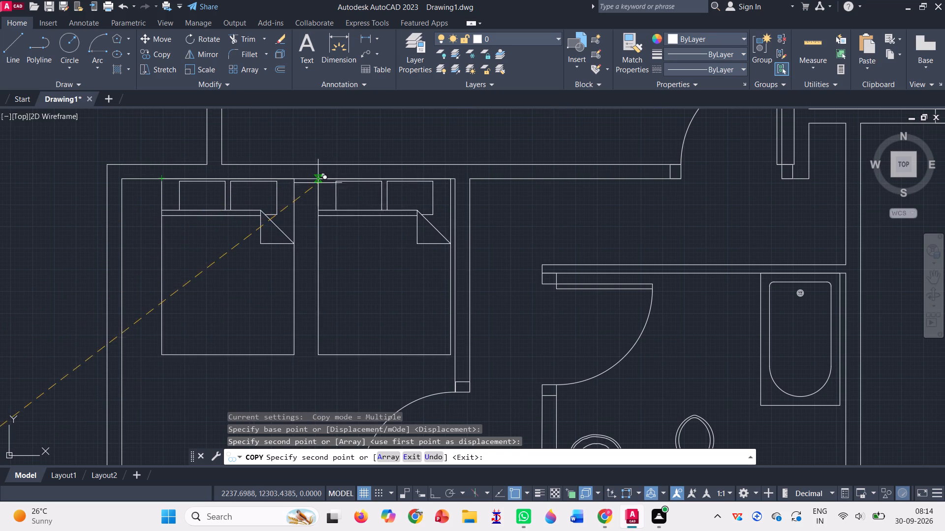
click(322, 180)
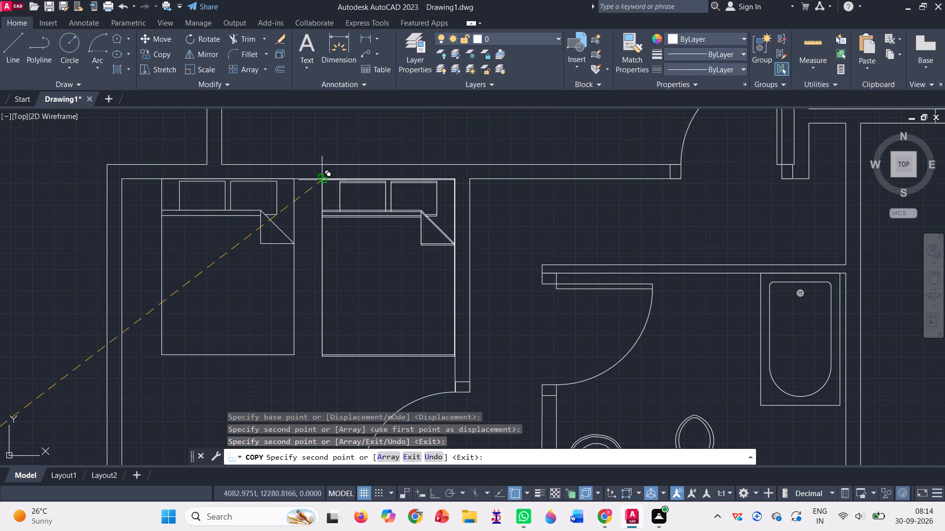
Copy the same bed into the northwest corner bedroom, with its head centred against the north wall.
scroll(322, 180, down, 3)
scroll(323, 221, down, 2)
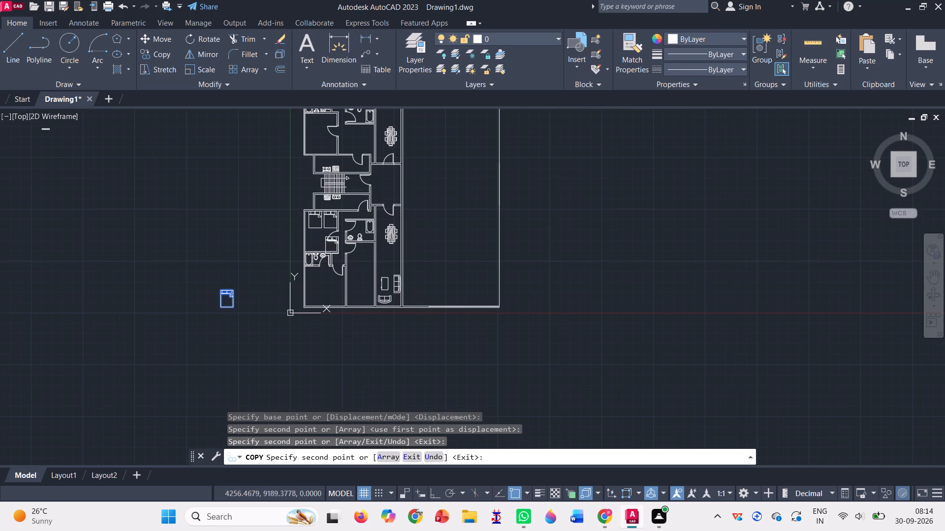
scroll(333, 205, down, 1)
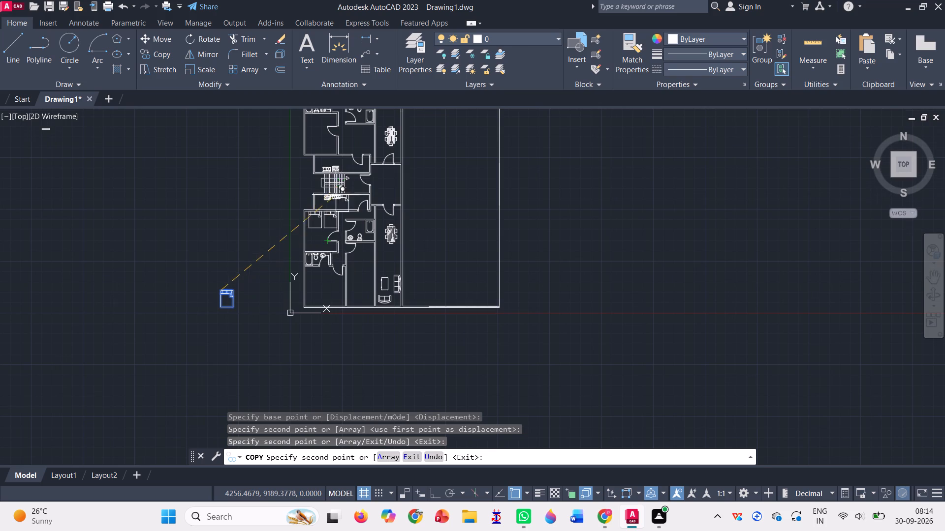
scroll(333, 205, down, 1)
scroll(336, 148, up, 4)
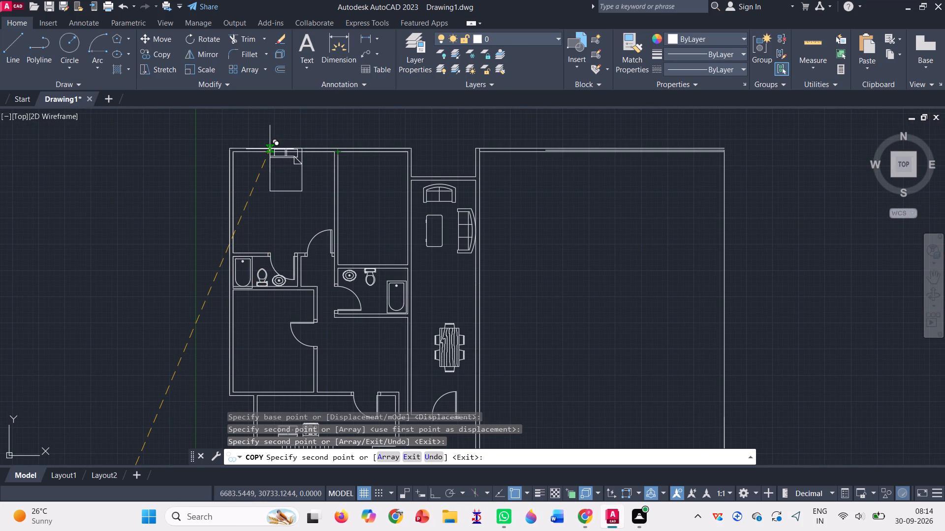
scroll(270, 149, up, 4)
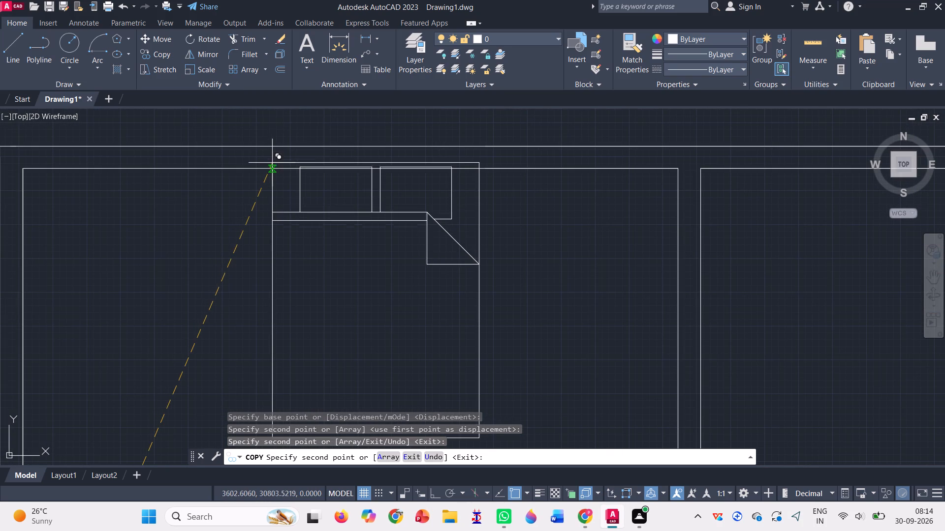
click(270, 169)
scroll(273, 157, down, 7)
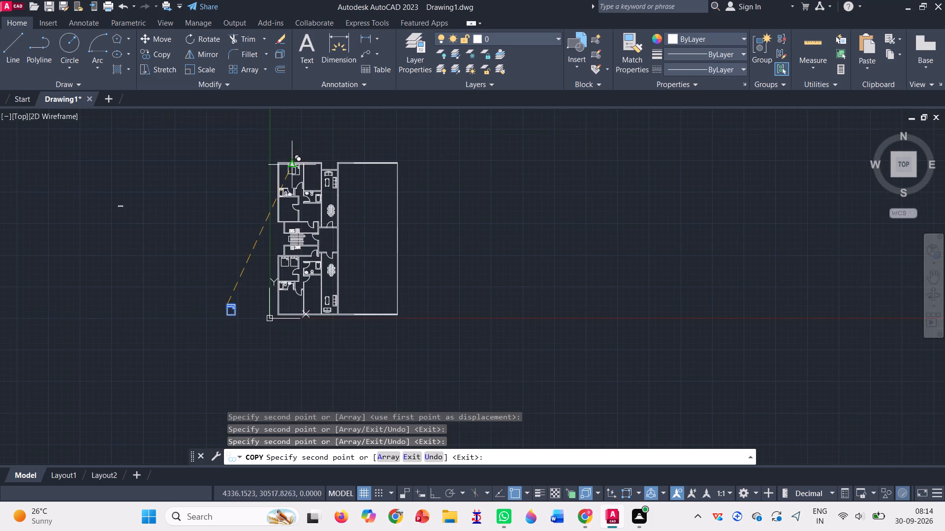
key(Return)
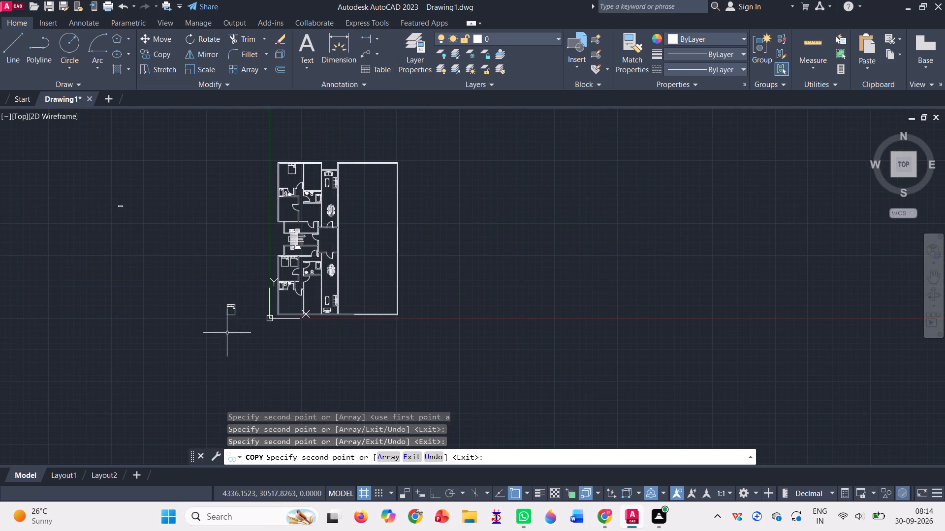
Rotate the original bed outside the plan a quarter turn clockwise about its northeast corner, so its head faces east.
click(201, 40)
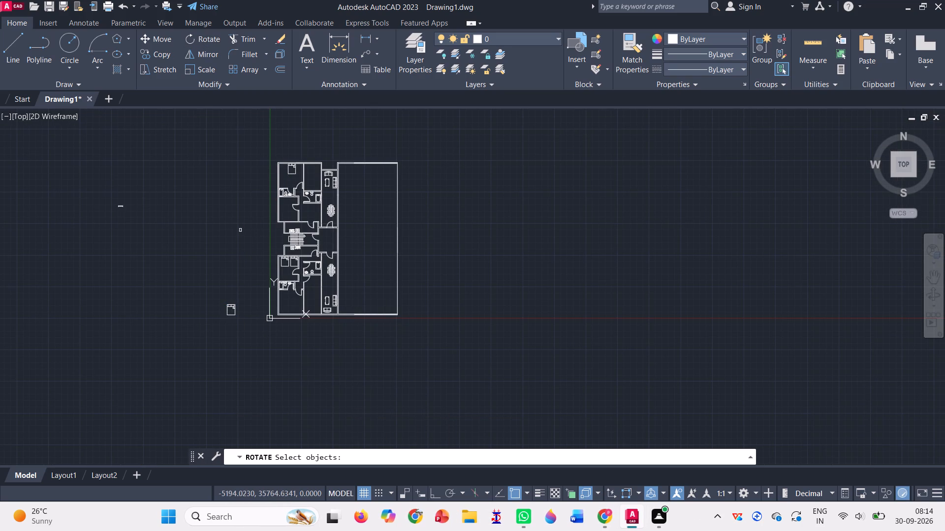
click(226, 308)
key(Return)
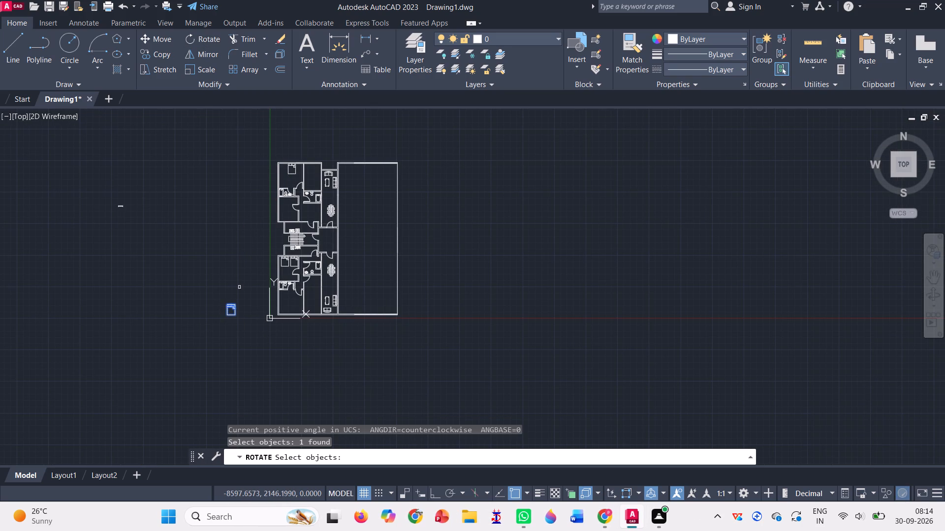
scroll(228, 311, up, 5)
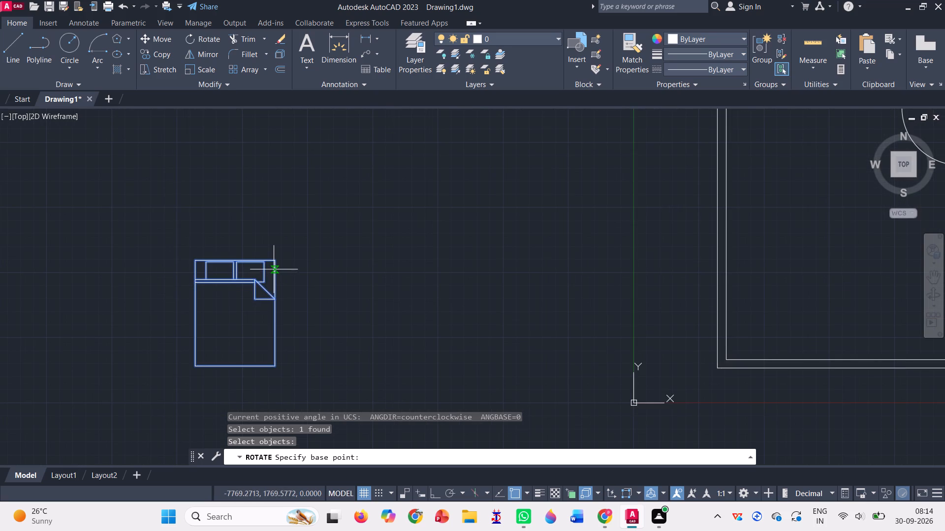
click(274, 259)
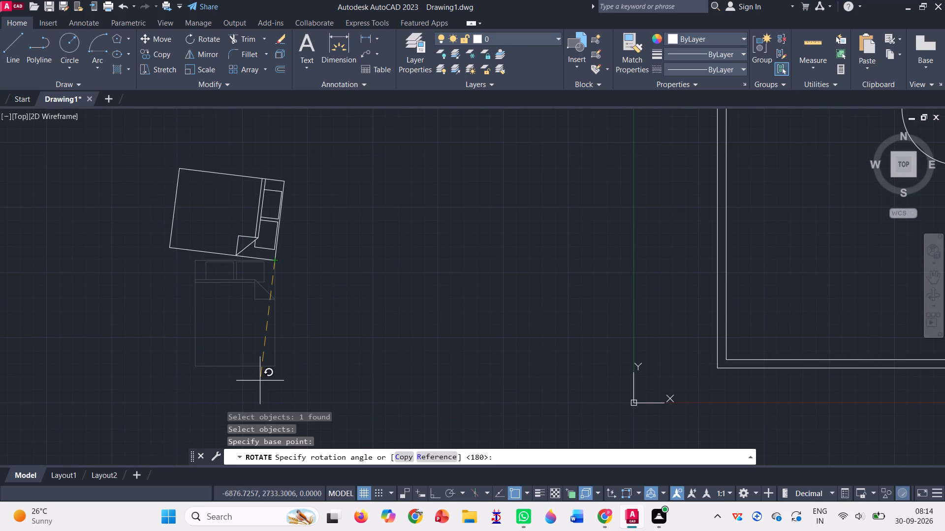
click(274, 383)
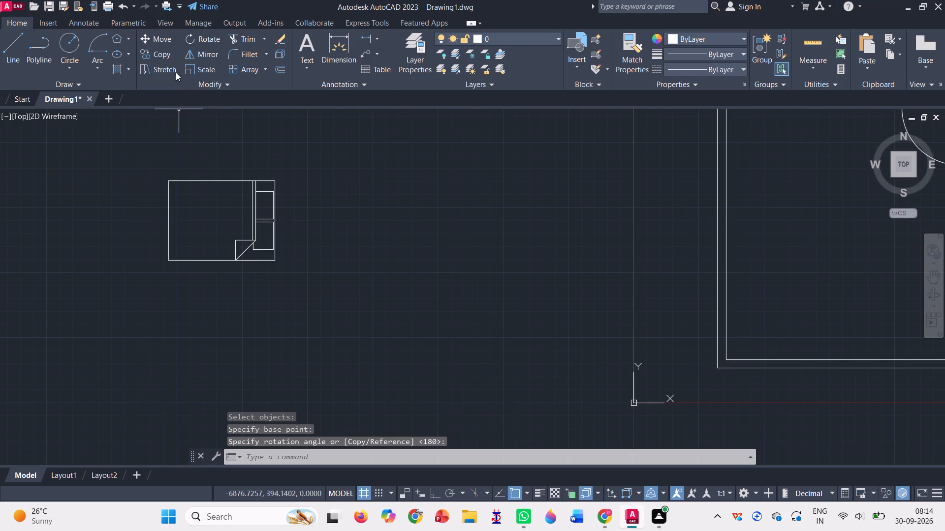
Copy the east-facing bed outside the plan twice into the south middle bedroom, one above the other with heads against its east wall.
click(148, 52)
click(259, 214)
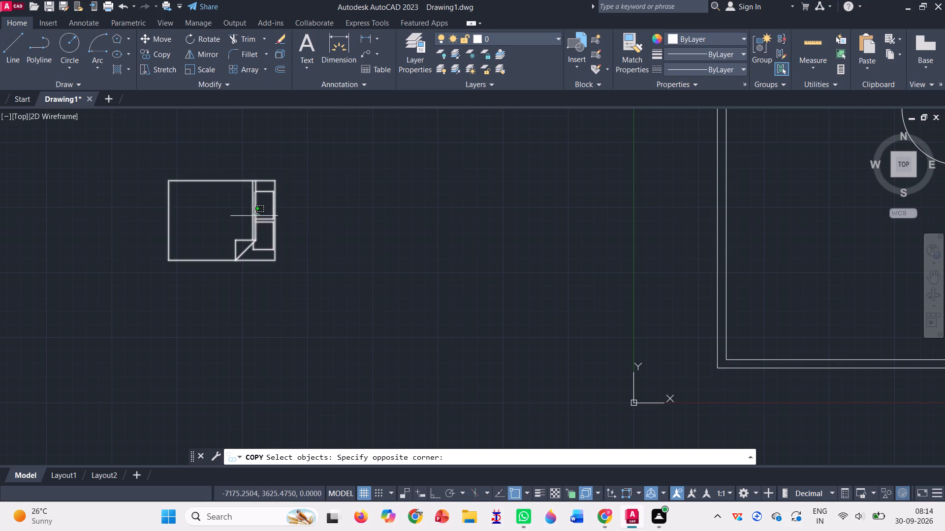
click(247, 219)
key(Return)
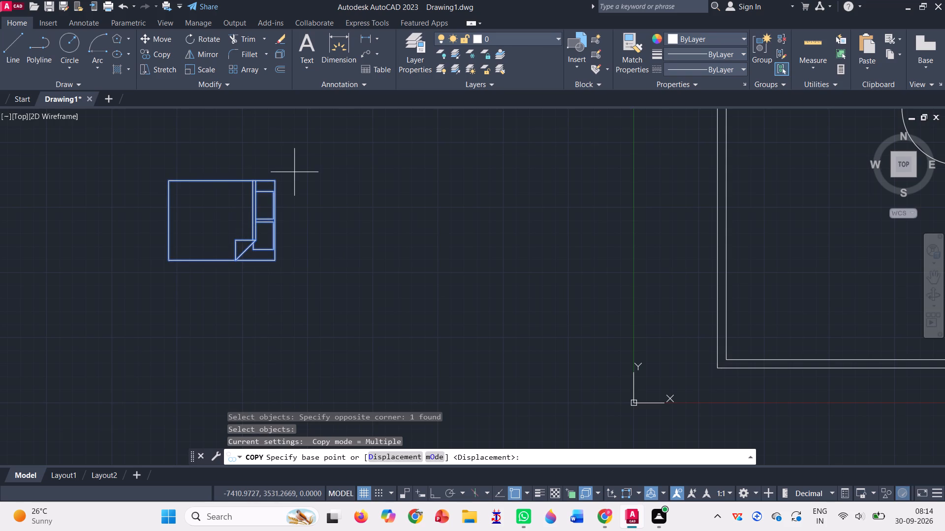
click(279, 179)
scroll(279, 179, down, 7)
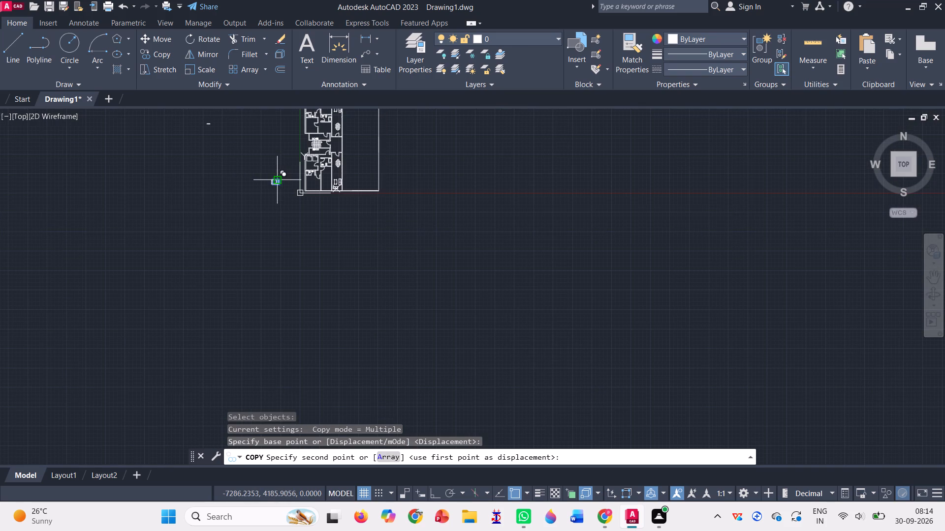
scroll(338, 149, up, 4)
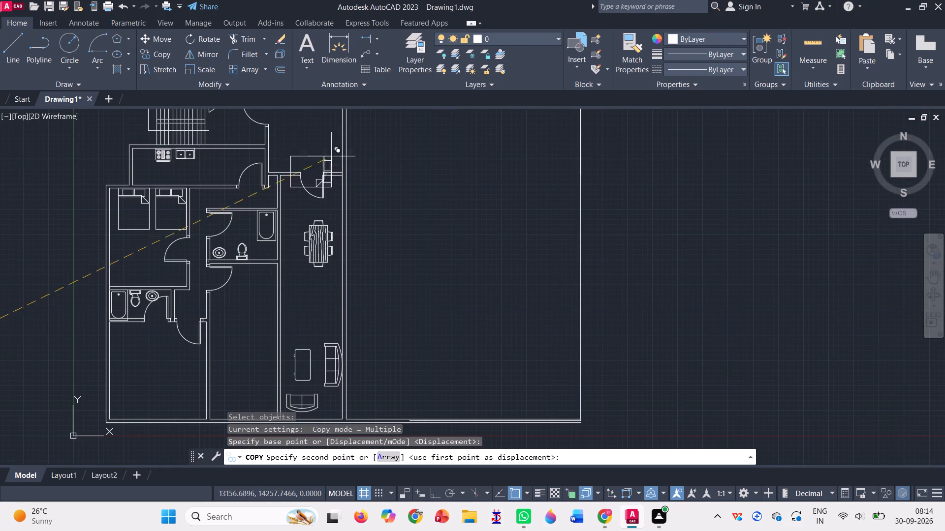
scroll(269, 311, down, 2)
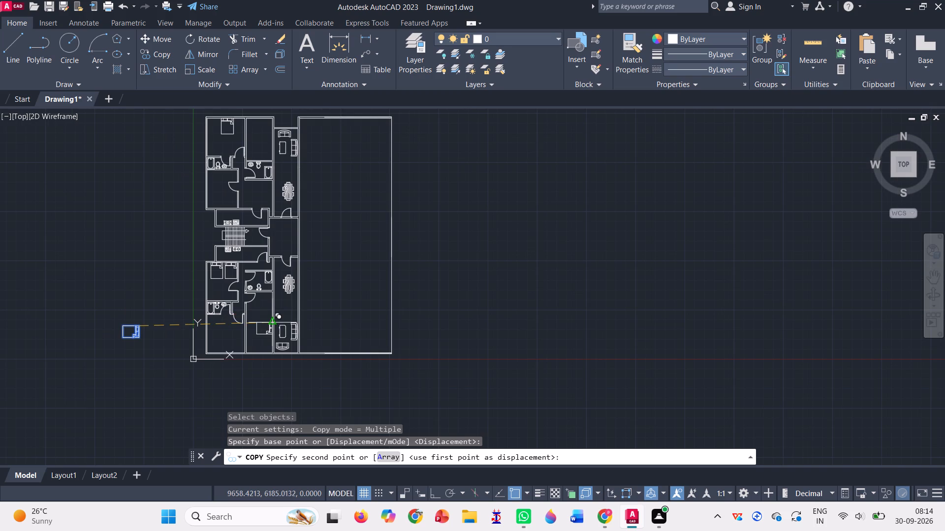
scroll(269, 324, up, 2)
click(273, 352)
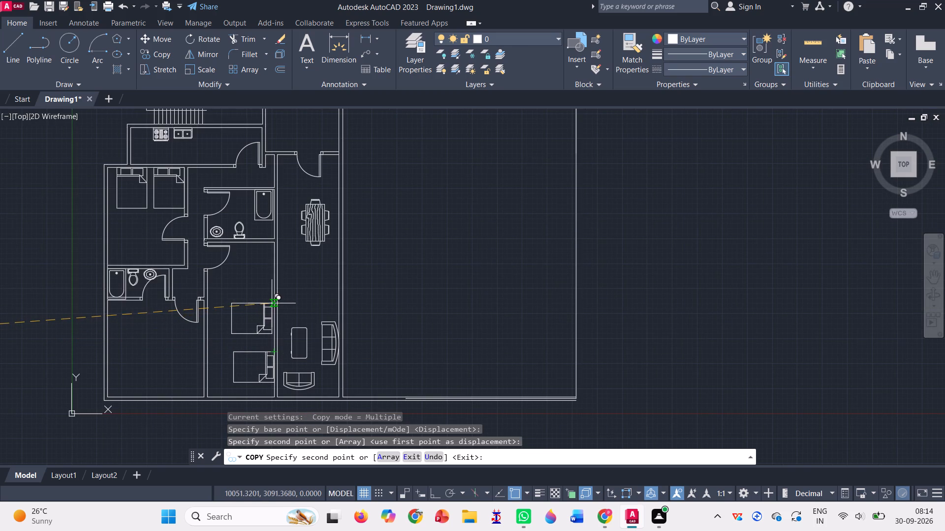
click(272, 304)
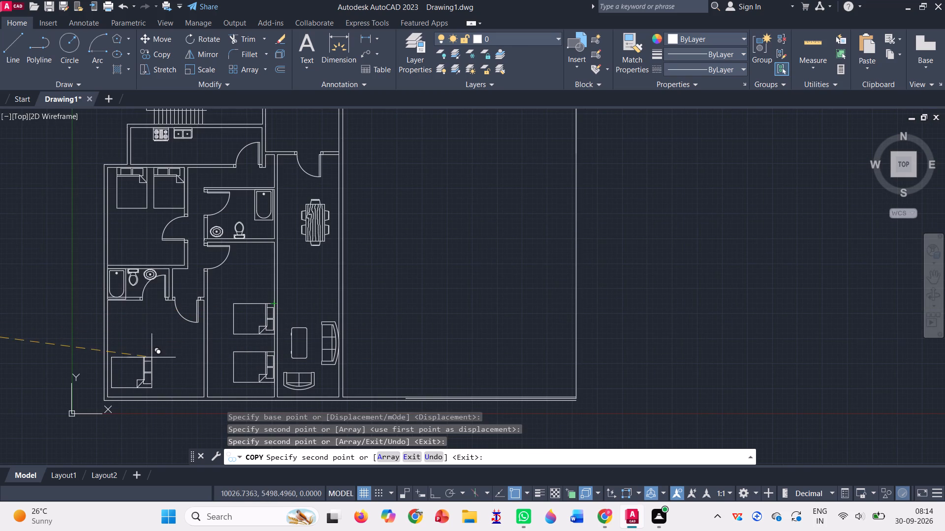
Copy the same bed twice into the north middle bedroom, one above the other with heads against its east wall.
scroll(169, 344, down, 2)
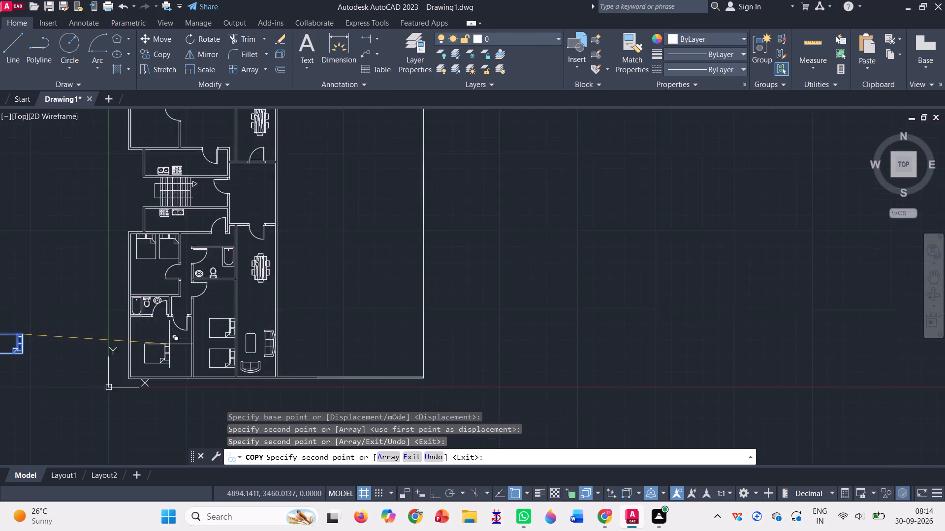
scroll(176, 124, up, 2)
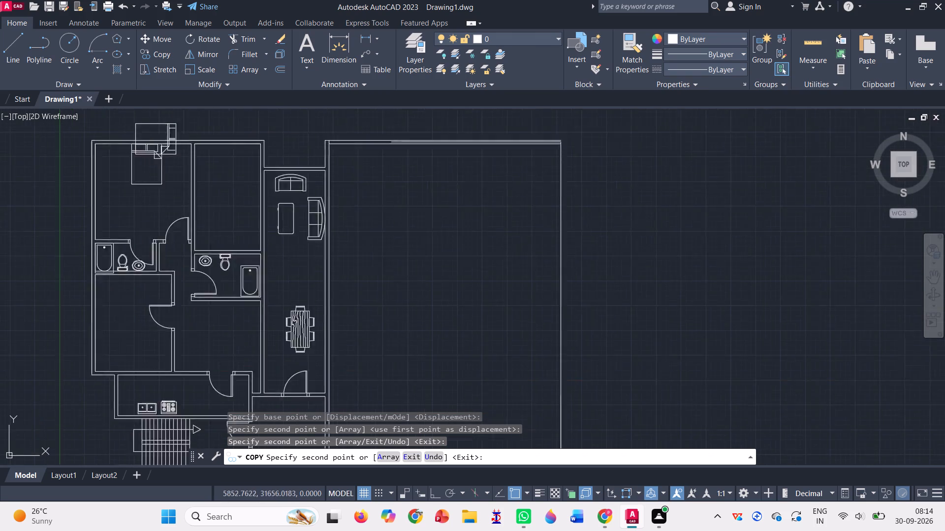
scroll(176, 124, up, 2)
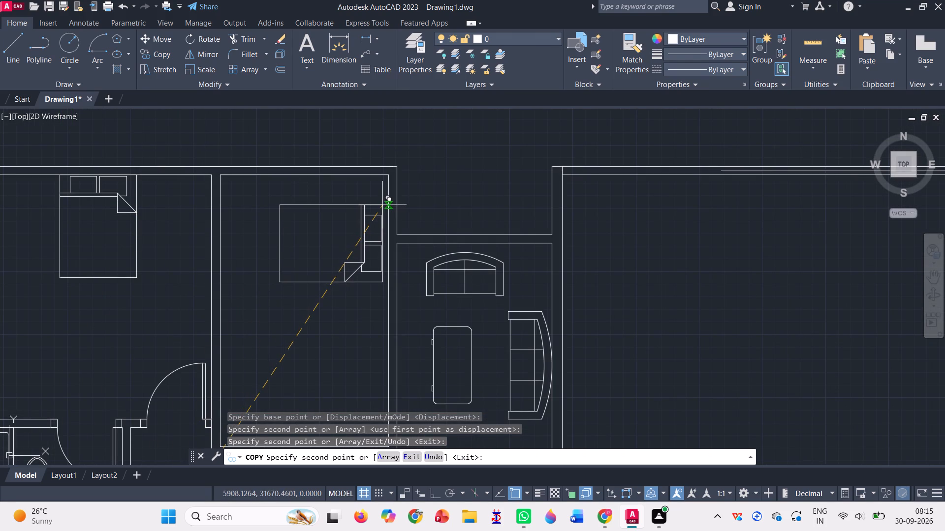
click(382, 205)
scroll(345, 151, down, 1)
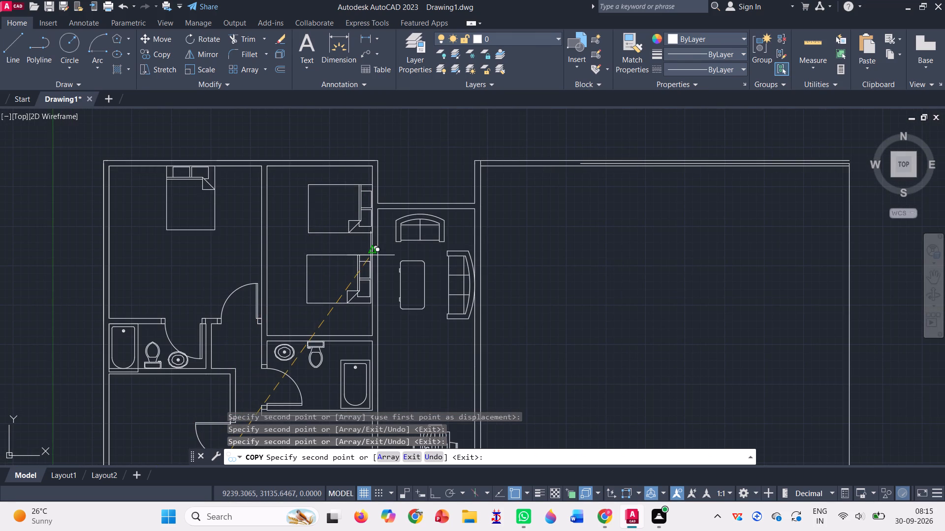
click(371, 255)
scroll(359, 179, down, 3)
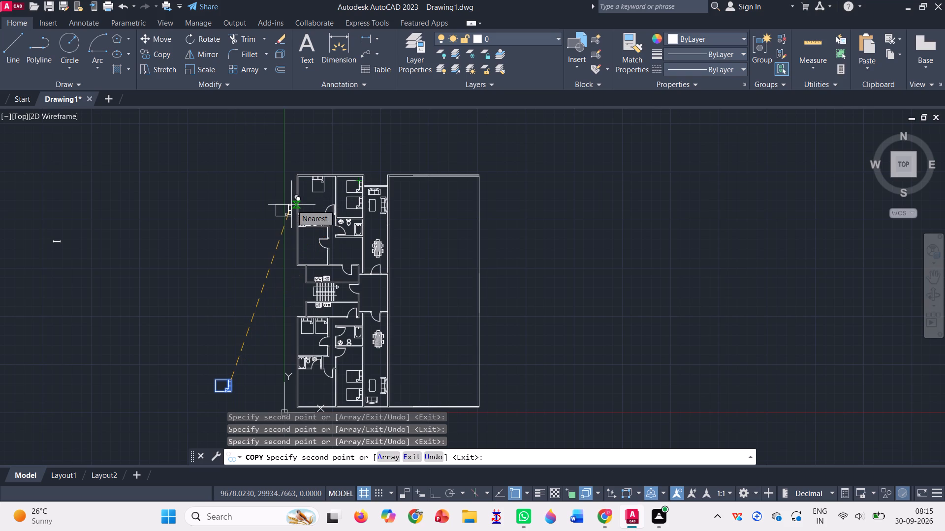
key(Return)
Rotate the original bed outside the plan 270° about its northeast corner with Ortho on, so its head faces south.
click(196, 39)
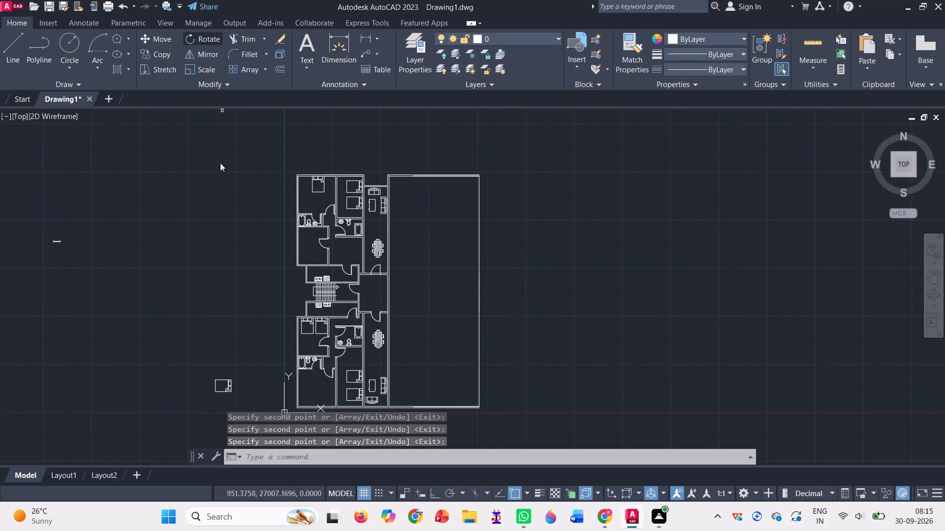
click(228, 386)
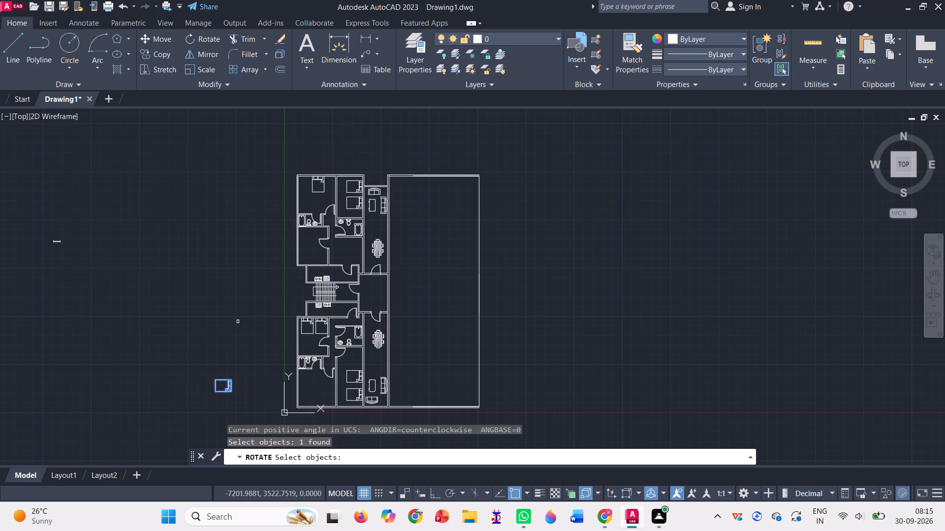
key(Return)
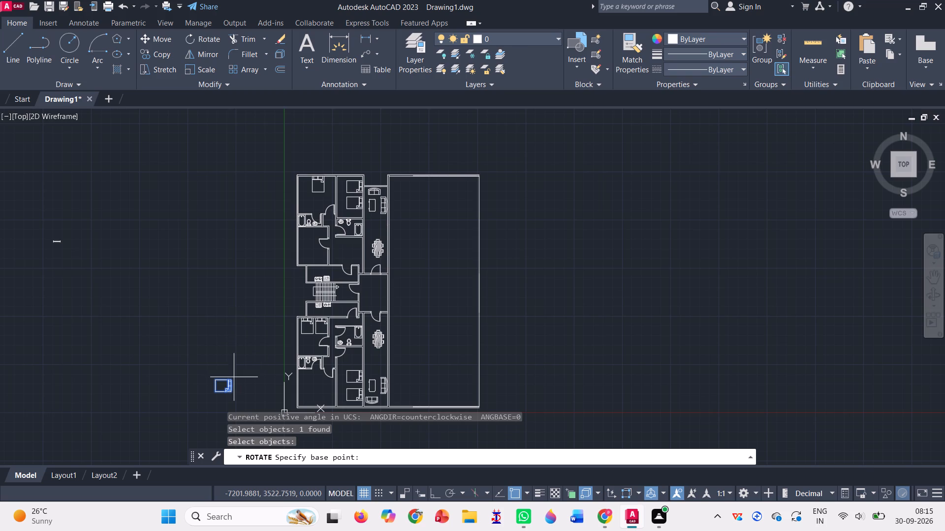
scroll(232, 379, up, 6)
click(198, 386)
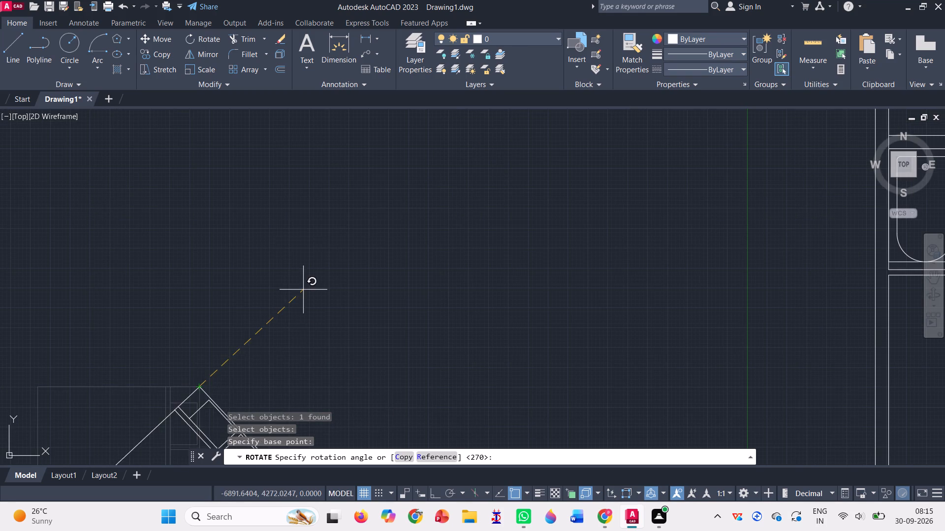
scroll(303, 290, down, 4)
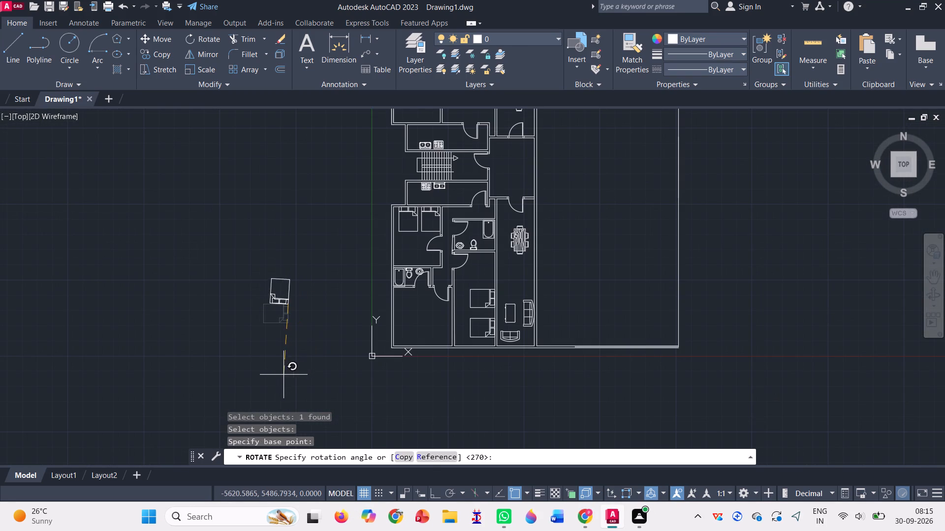
click(431, 496)
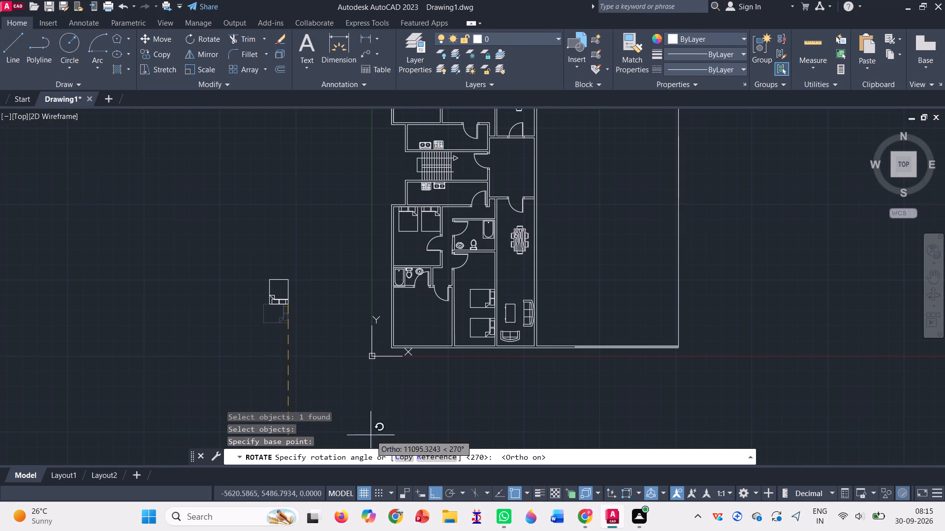
click(284, 344)
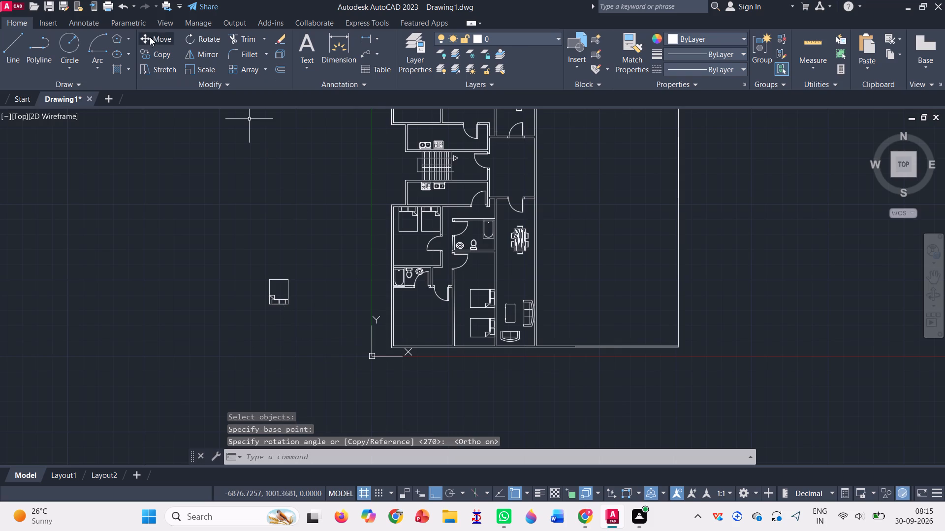
Copy the rotated bed into the southwest corner bedroom with its head against the south wall, turning Ortho off for placement.
click(157, 51)
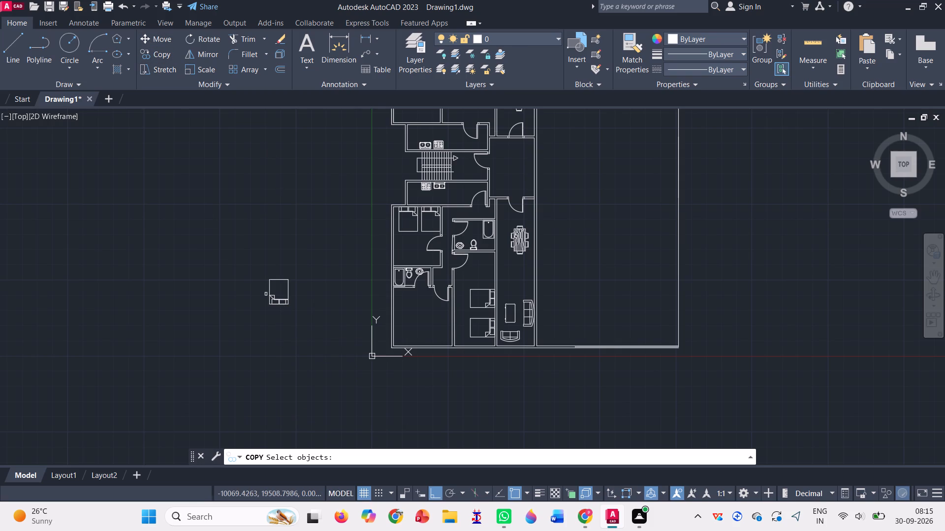
click(275, 303)
key(Return)
scroll(275, 303, up, 2)
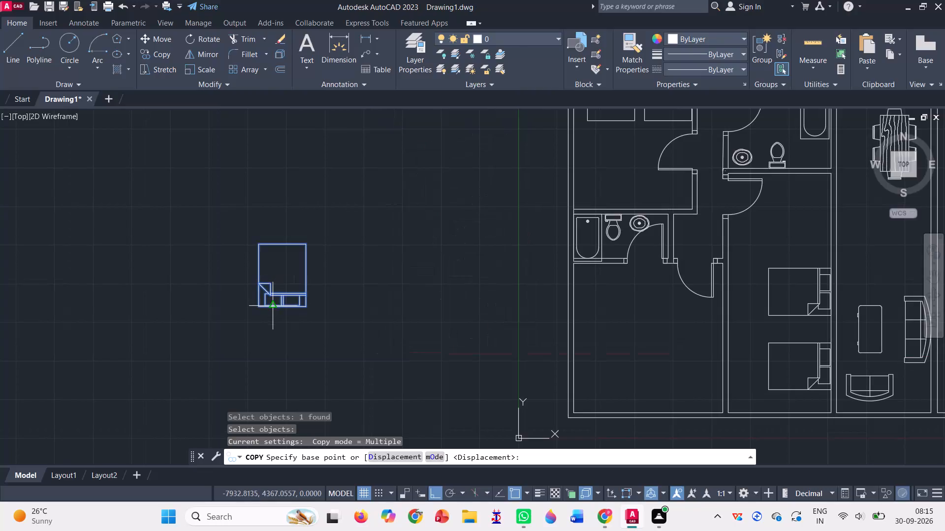
click(308, 305)
scroll(302, 301, down, 3)
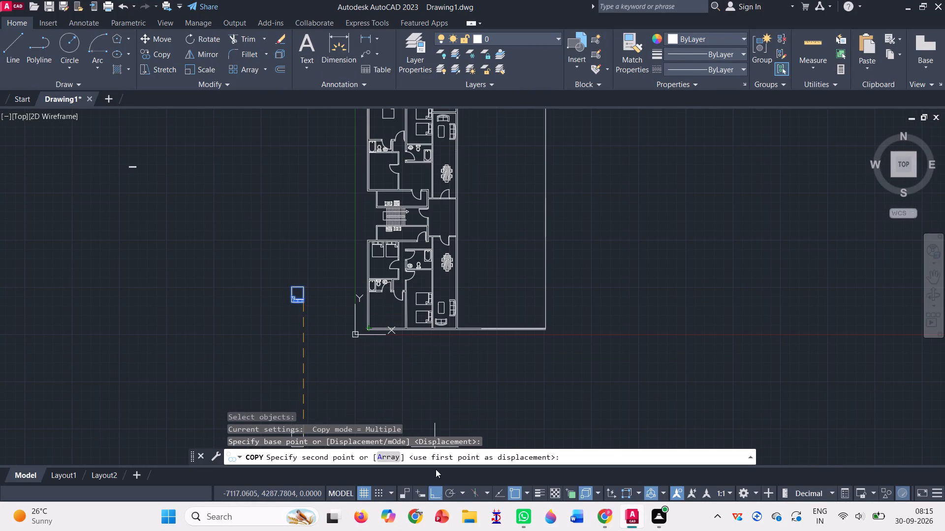
click(437, 491)
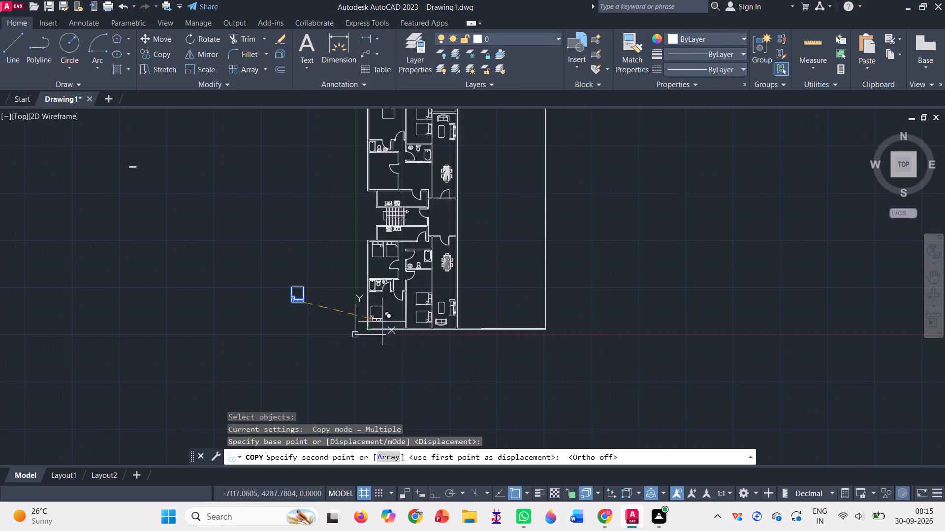
scroll(382, 322, up, 5)
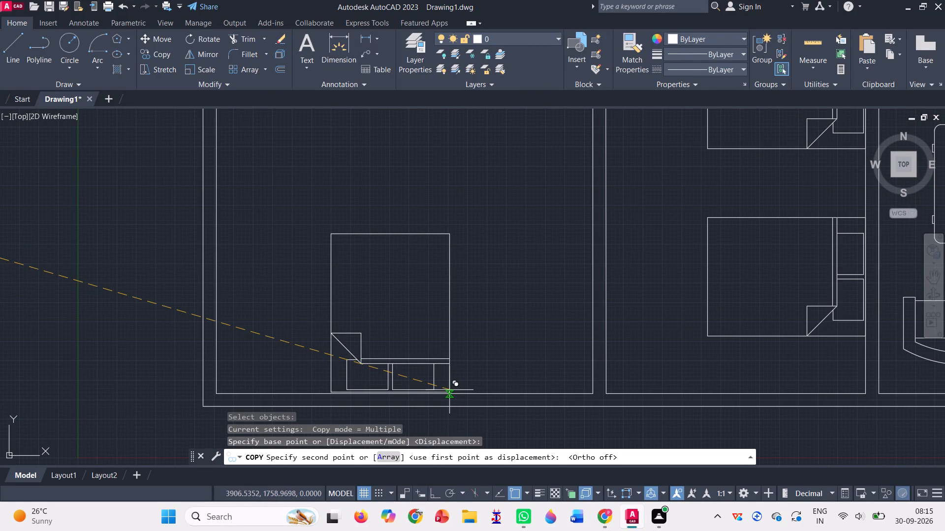
click(449, 390)
Copy the same bed twice into the west bedroom north of the upper kitchen, side by side with heads against its south wall.
scroll(448, 347, down, 5)
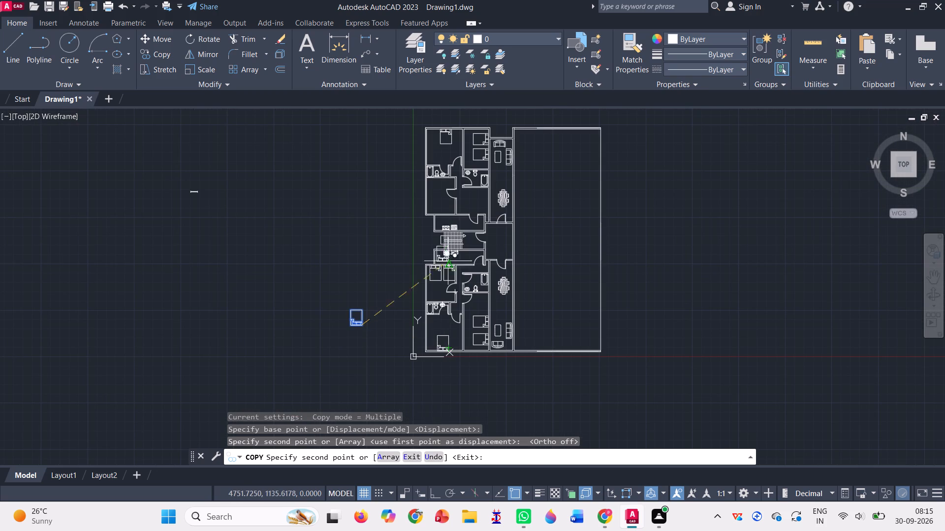
scroll(444, 199, up, 3)
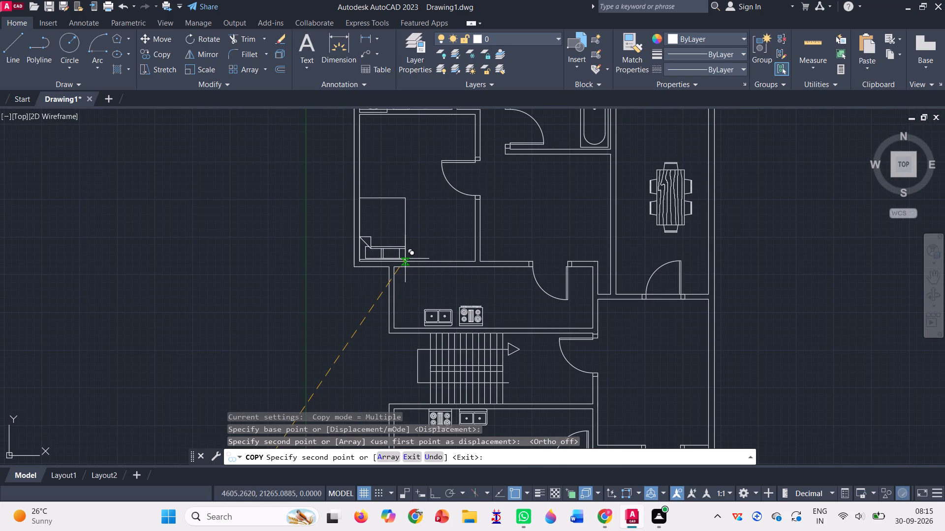
scroll(405, 259, up, 2)
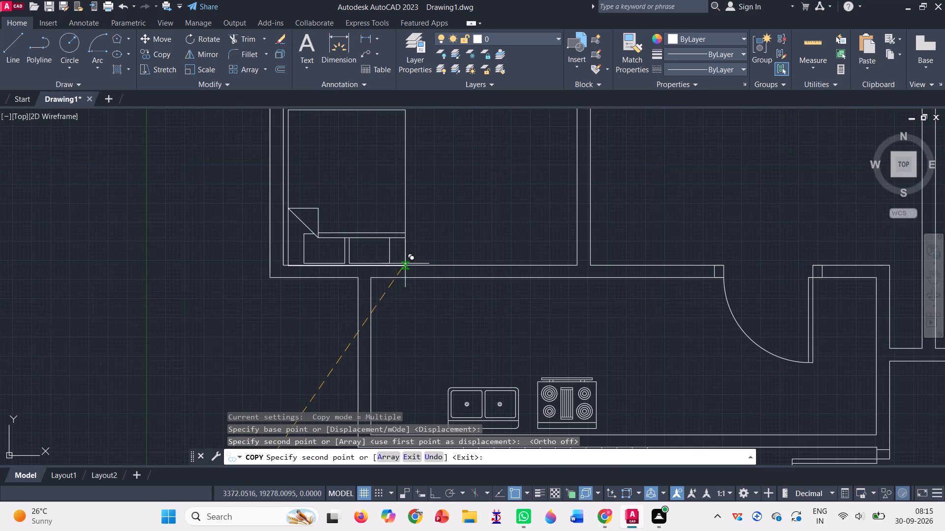
click(402, 261)
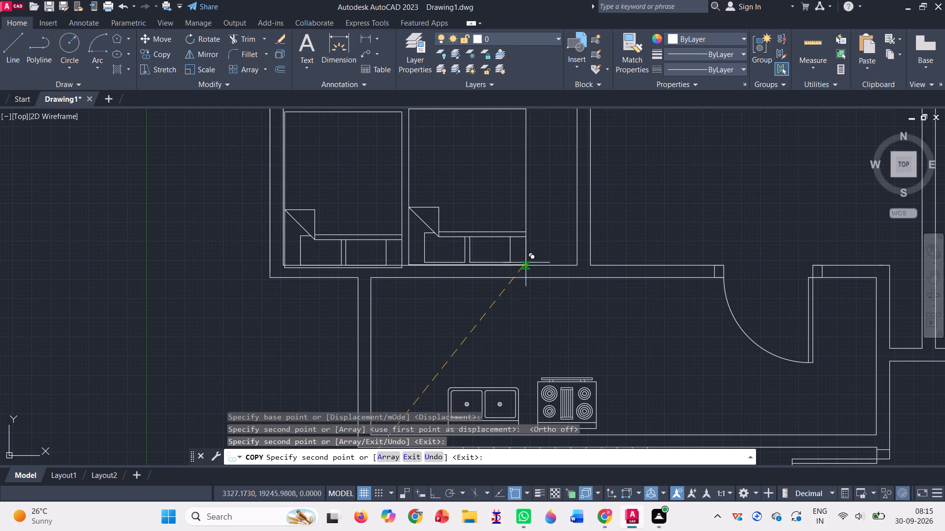
click(555, 262)
scroll(540, 270, down, 3)
scroll(423, 295, down, 3)
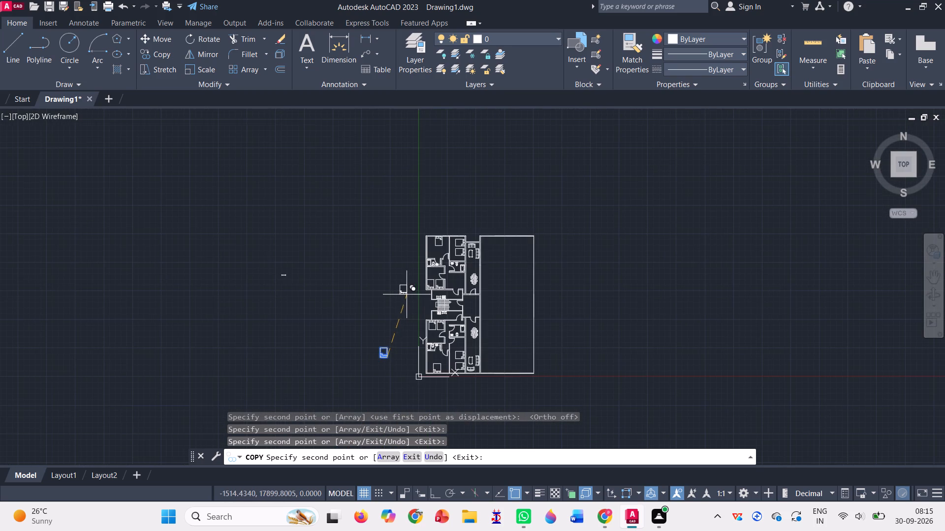
scroll(409, 296, up, 11)
scroll(409, 297, down, 5)
scroll(409, 297, up, 1)
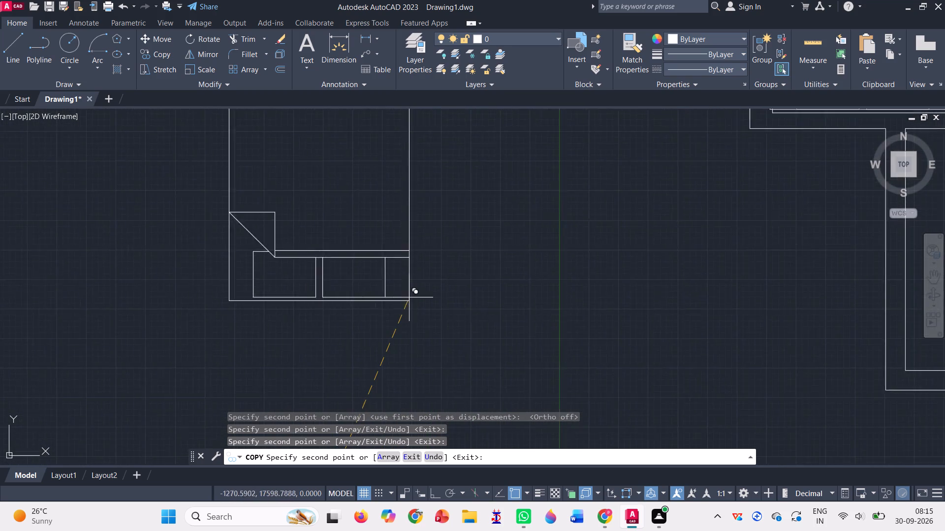
scroll(409, 297, down, 4)
key(Return)
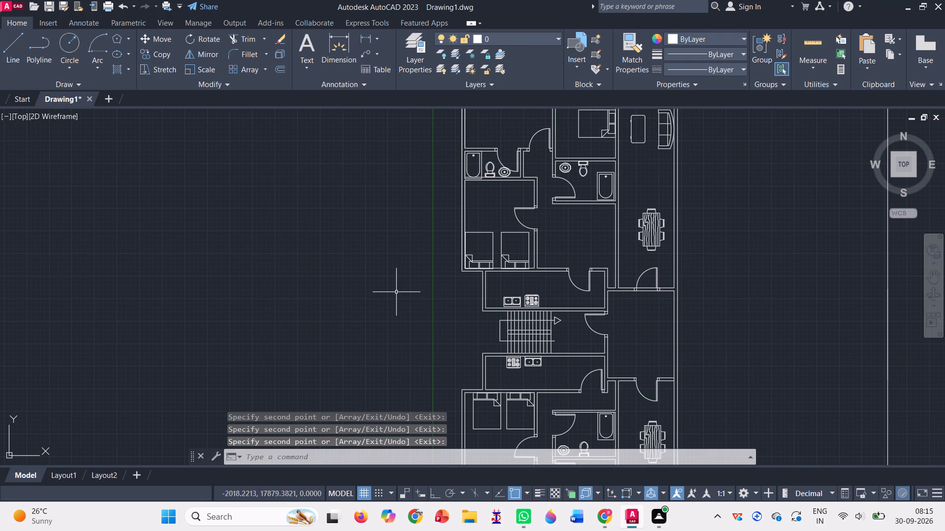
Trim away the surplus outline lines east of the building and erase the small fragment left at their southeast corner.
scroll(367, 292, down, 2)
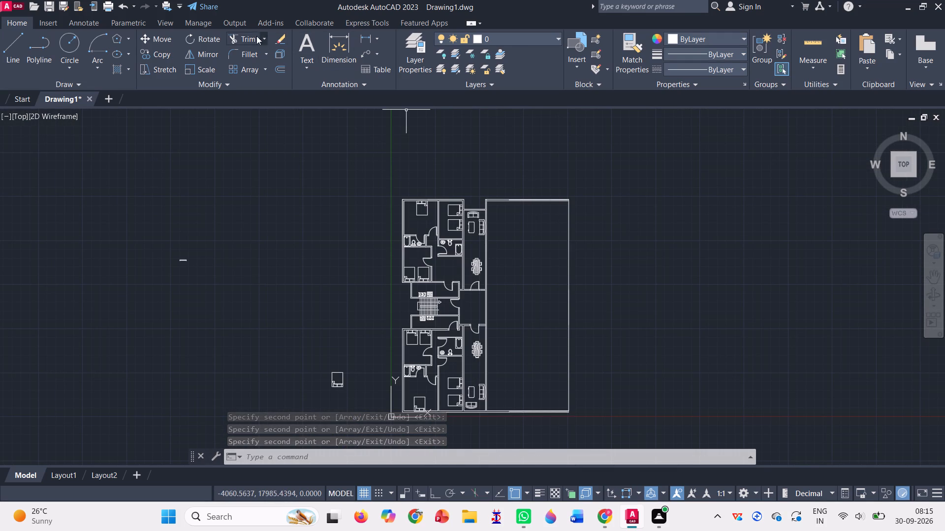
click(243, 34)
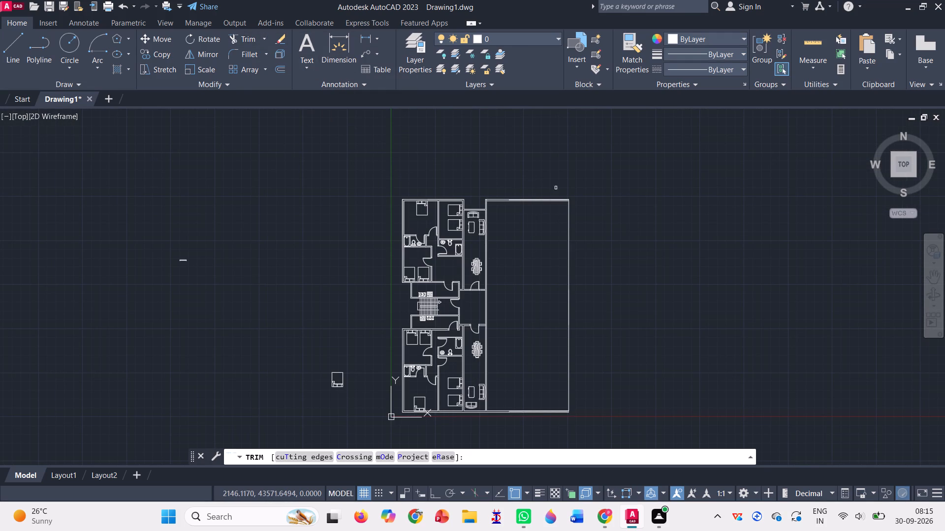
drag(535, 176, 536, 422)
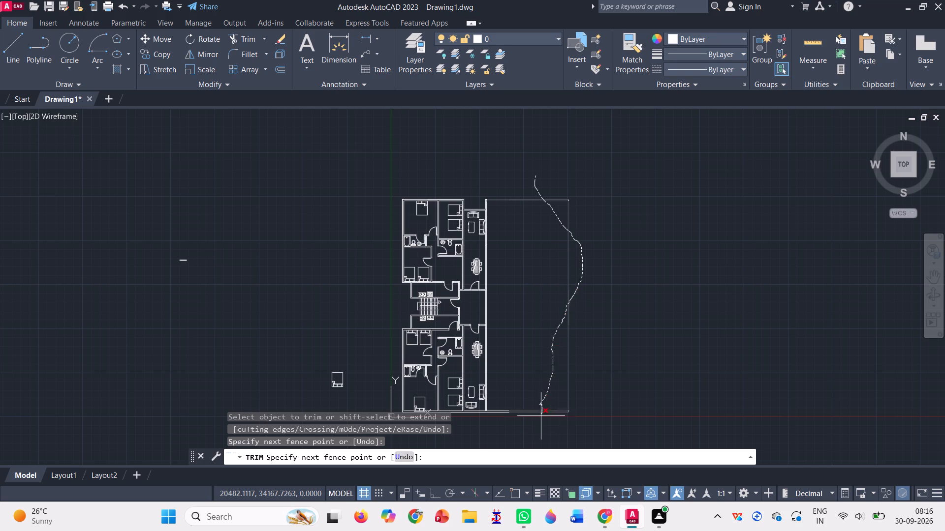
drag(536, 422, 530, 436)
drag(498, 434, 486, 419)
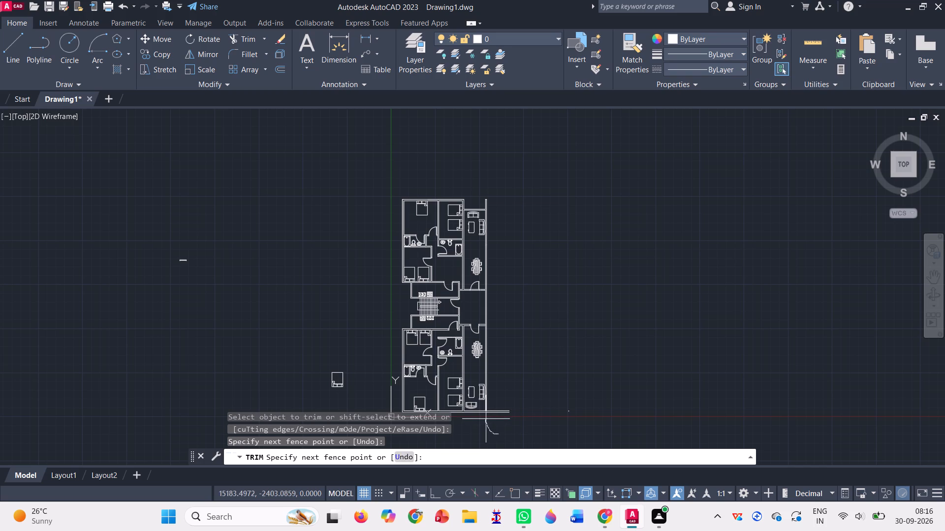
drag(486, 419, 502, 404)
key(Escape)
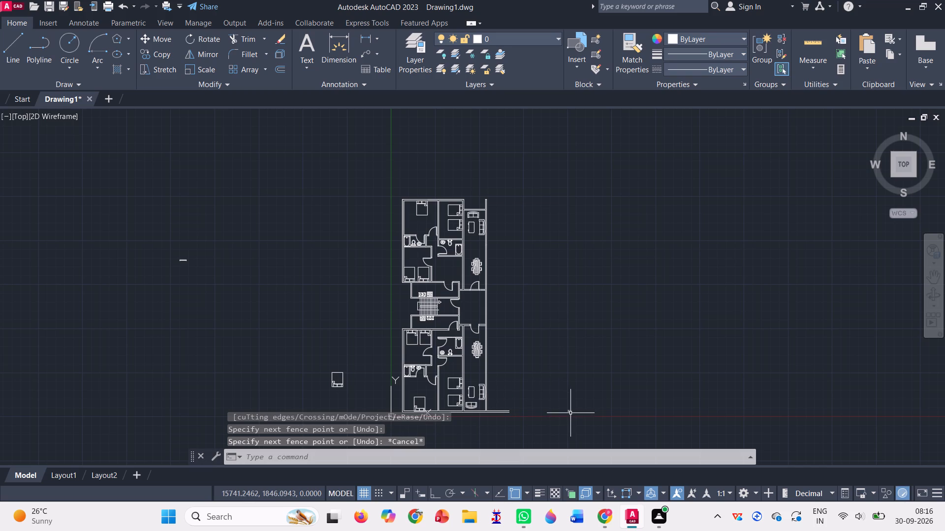
click(570, 413)
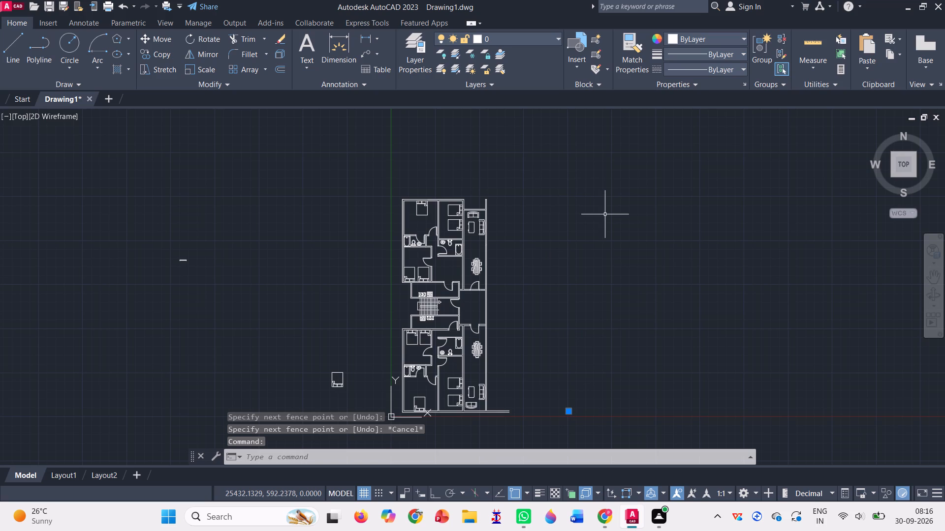
key(Delete)
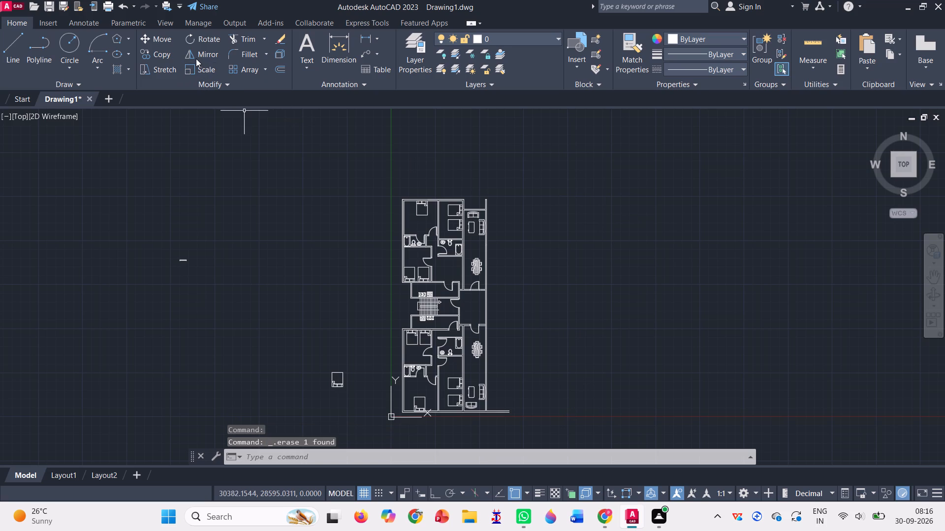
Erase the leftover original bed lying outside the plan, west of the building.
click(196, 59)
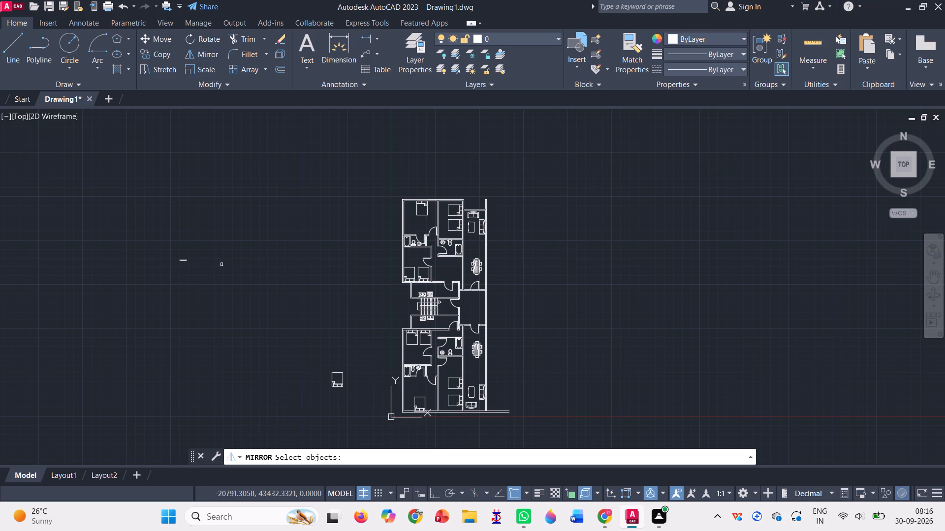
key(Escape)
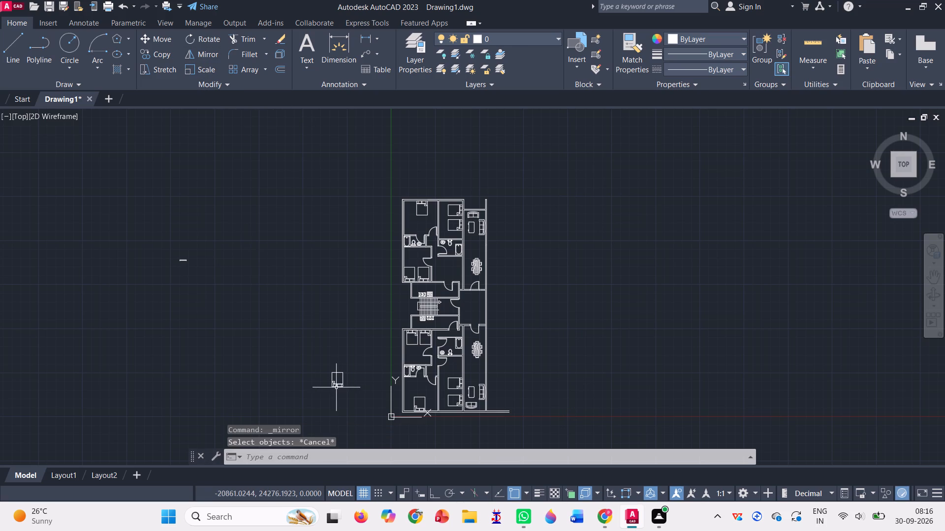
click(334, 385)
key(Delete)
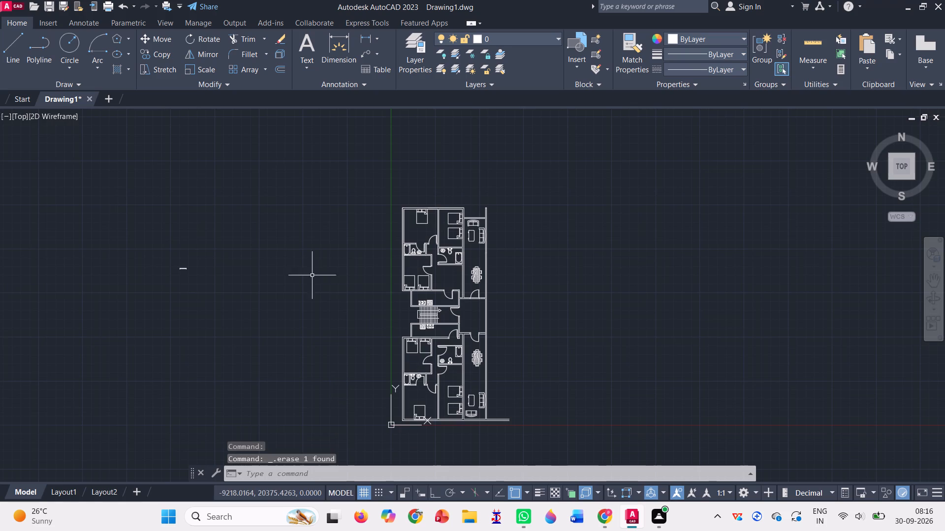
Copy the window block from outside the plan by its northwest corner into the northwest bedroom's north wall.
click(161, 51)
click(186, 270)
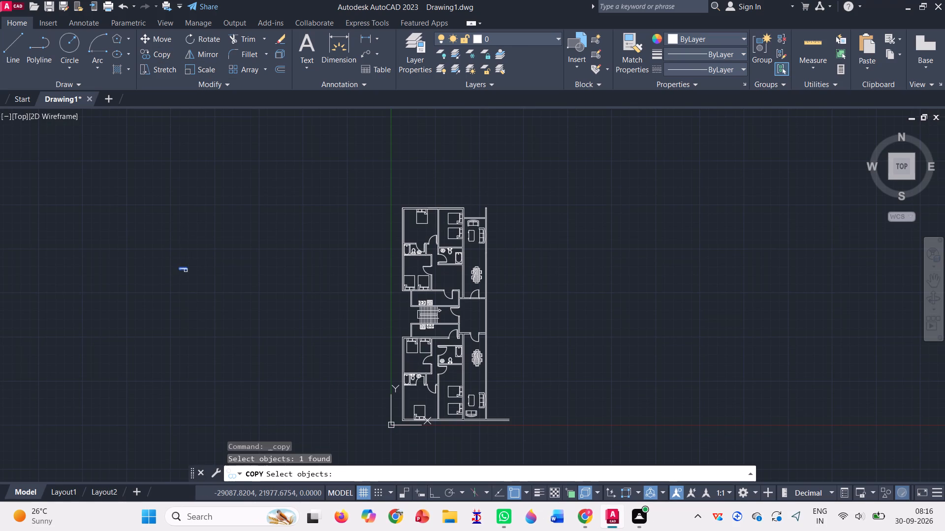
key(Return)
scroll(182, 265, up, 6)
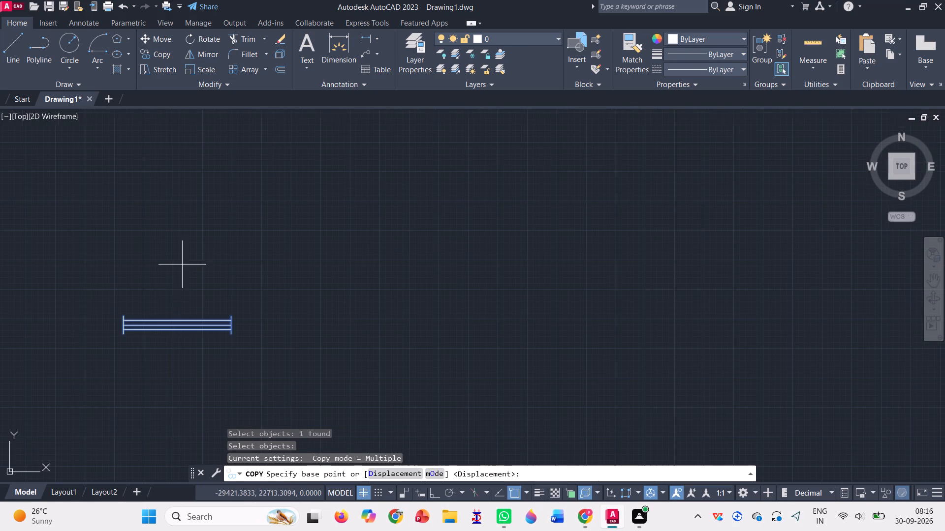
scroll(121, 324, up, 6)
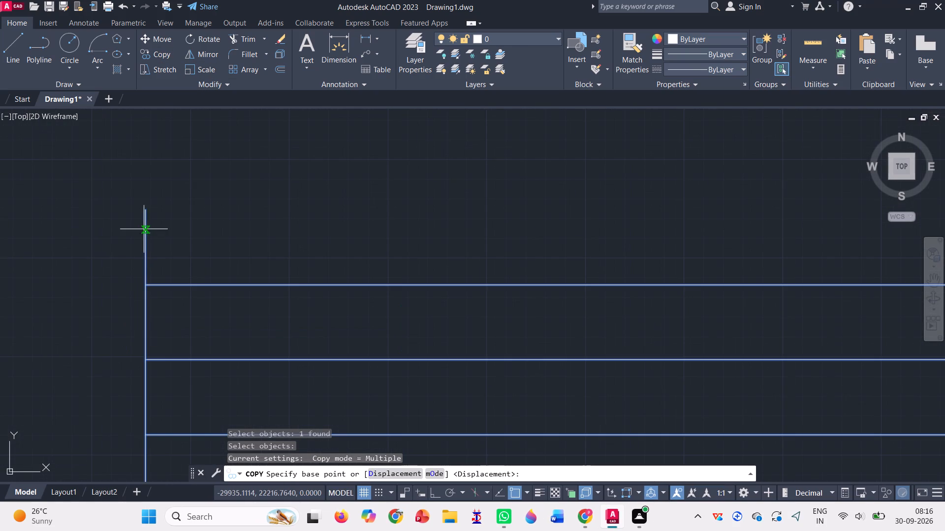
click(145, 209)
scroll(145, 209, up, 1)
scroll(145, 209, down, 6)
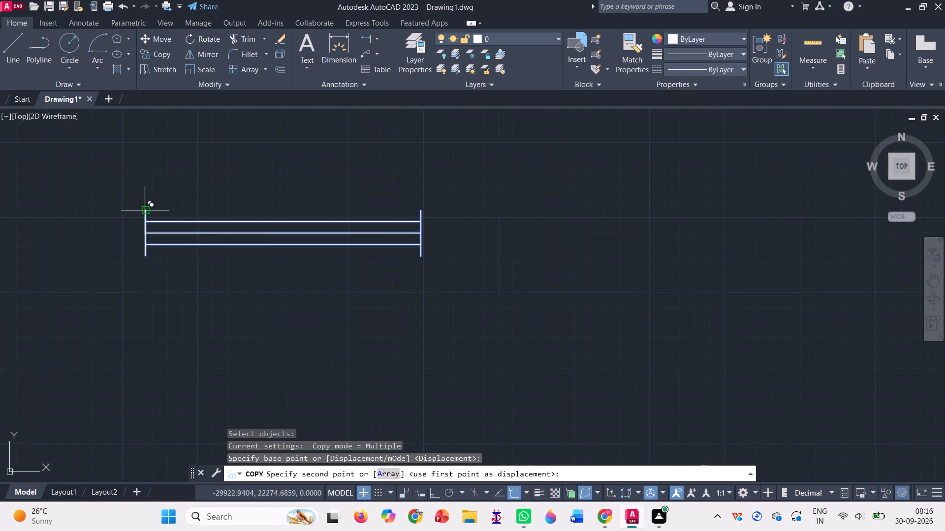
scroll(143, 211, down, 5)
scroll(163, 249, down, 3)
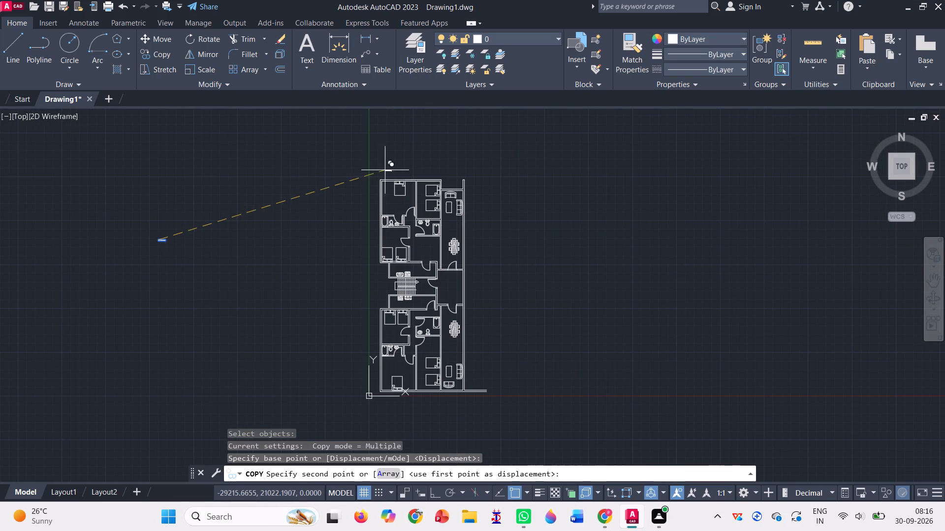
scroll(398, 182, up, 4)
scroll(341, 164, up, 5)
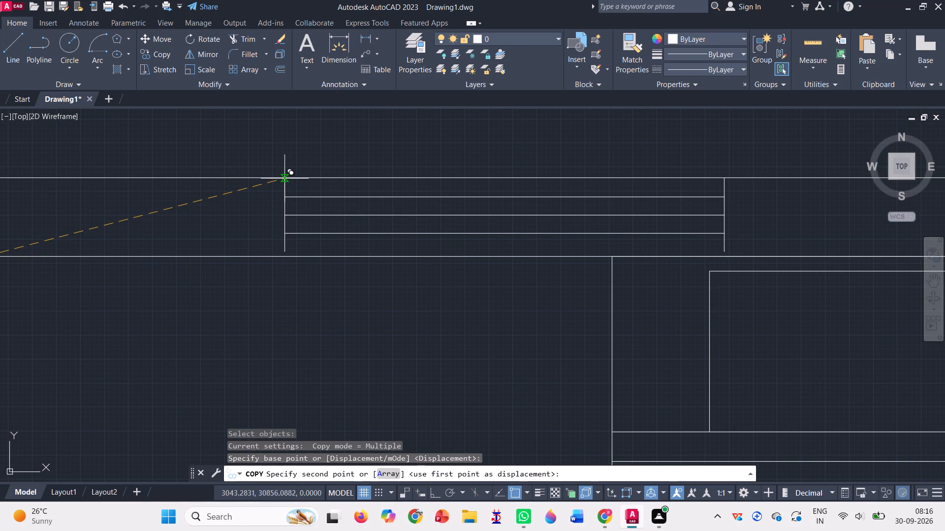
click(284, 178)
key(Escape)
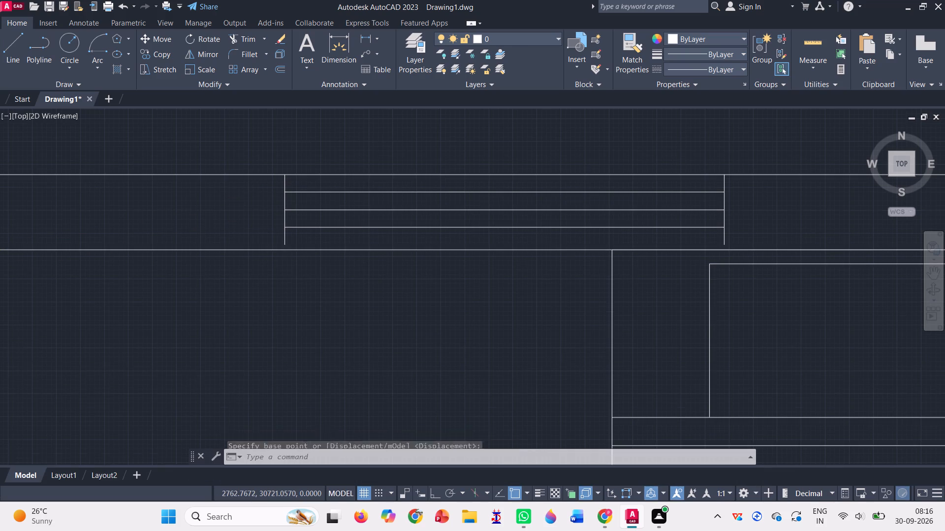
Scale the copied window about its northwest corner so it spans the full thickness of the north wall.
click(201, 63)
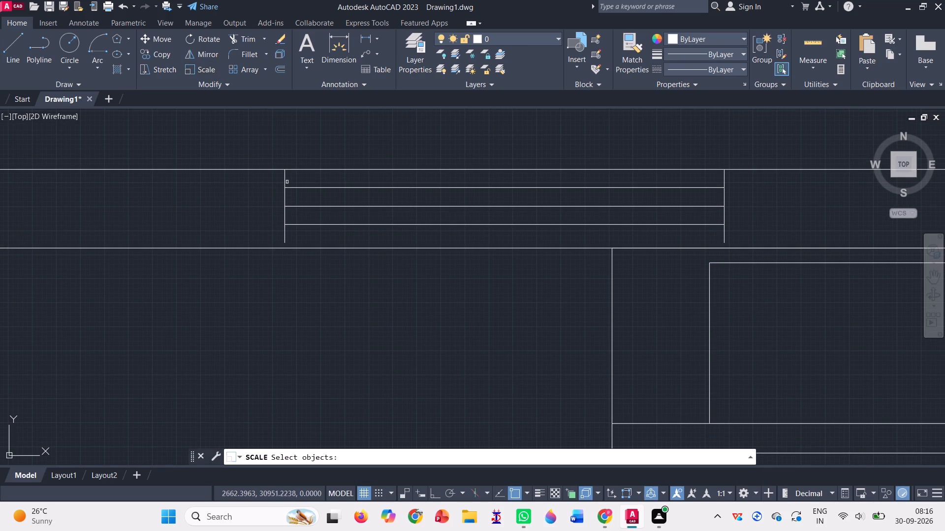
click(303, 187)
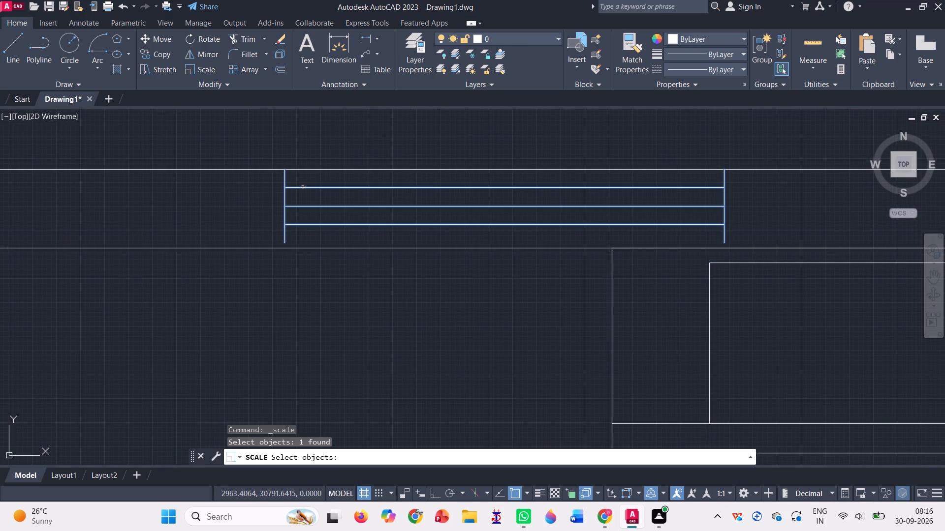
key(Return)
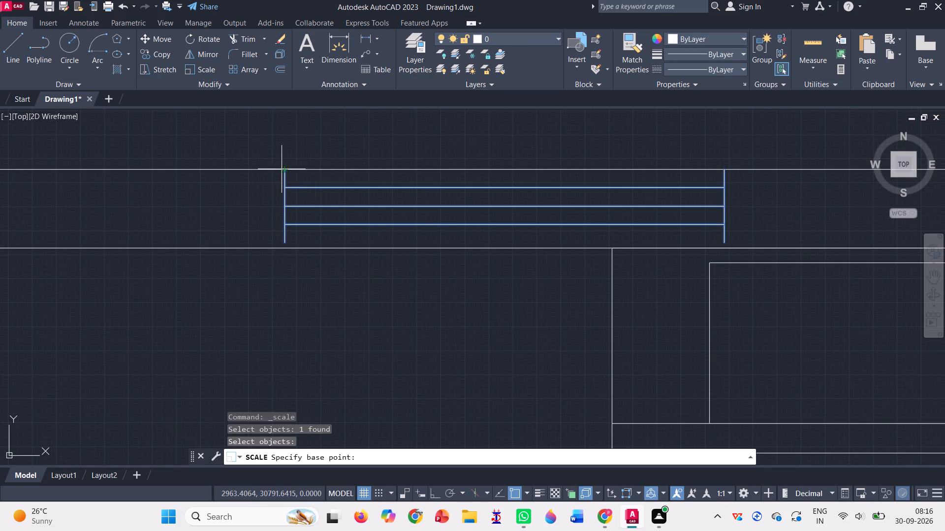
click(286, 167)
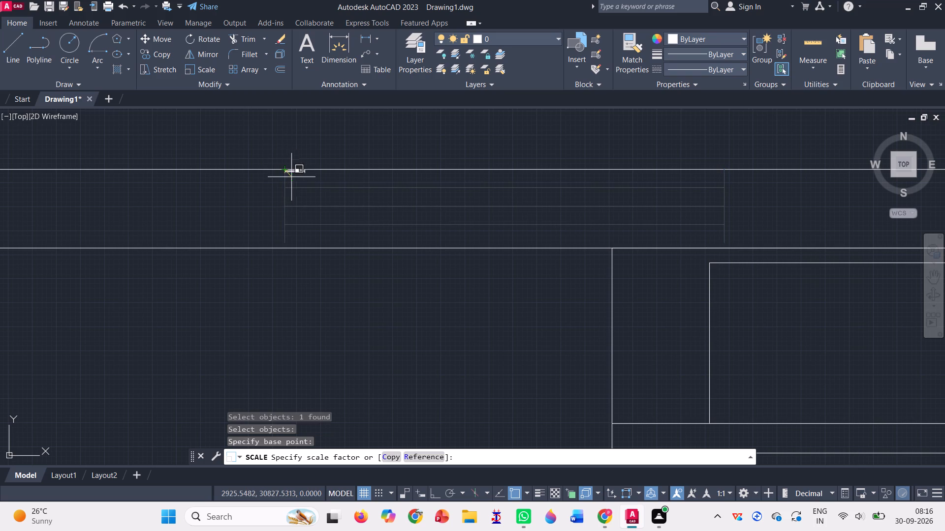
click(505, 248)
Erase the original window block lying outside the plan, west of the building.
scroll(411, 251, down, 5)
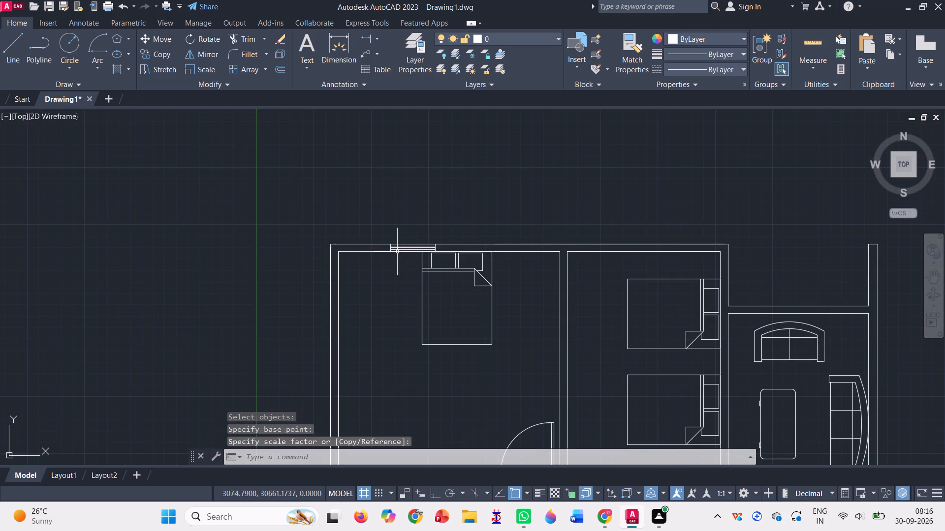
scroll(369, 218, down, 2)
scroll(223, 261, down, 2)
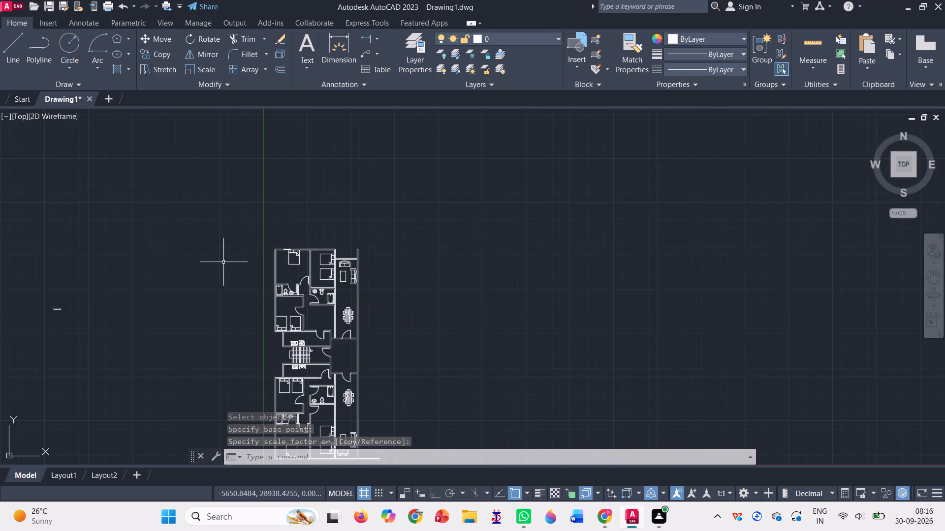
click(57, 309)
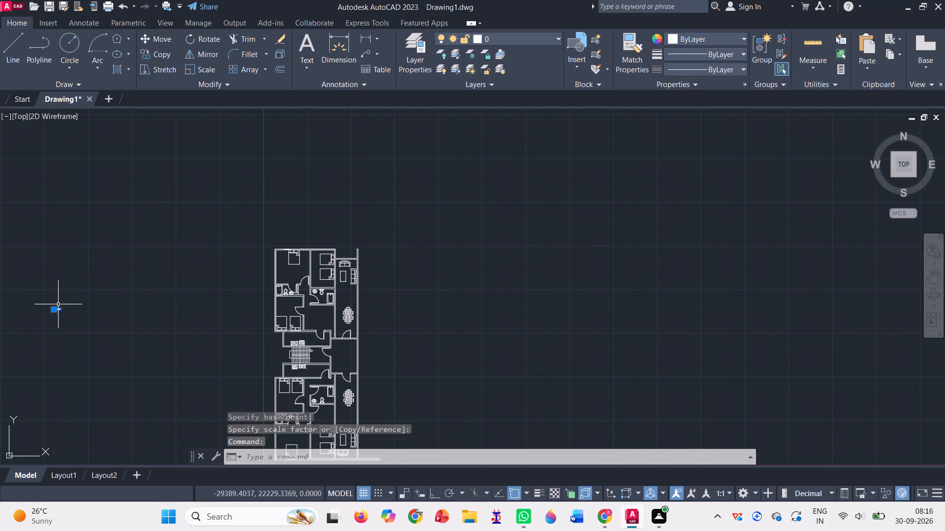
key(Delete)
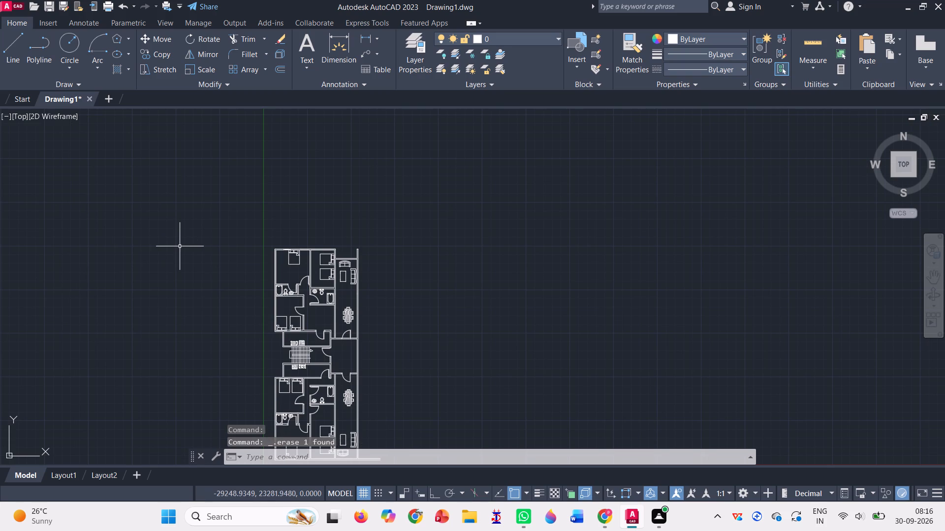
Copy the scaled window by its northwest corner into the north wall of the north middle bedroom.
scroll(185, 241, up, 4)
scroll(221, 237, down, 2)
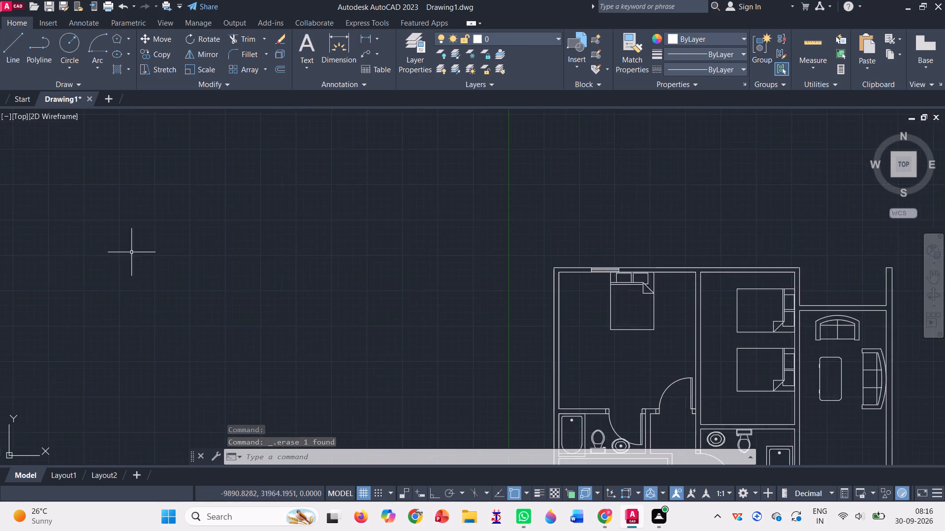
scroll(130, 252, down, 1)
click(164, 53)
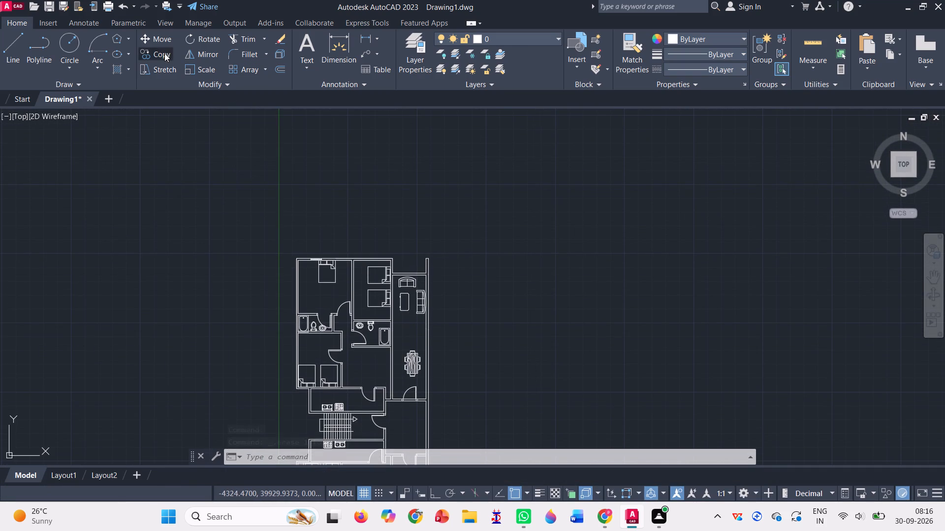
scroll(306, 264, up, 5)
scroll(353, 229, up, 2)
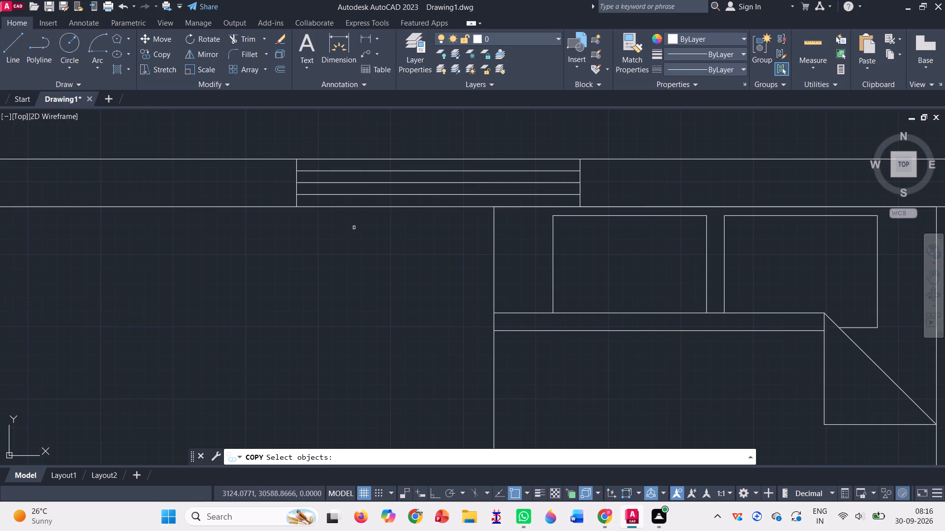
click(325, 172)
key(Return)
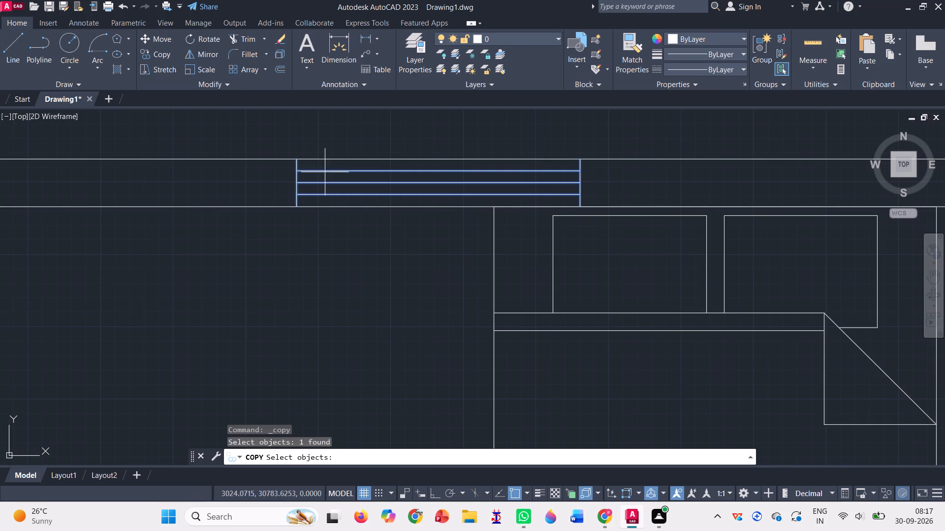
click(297, 161)
scroll(297, 160, down, 2)
scroll(526, 153, down, 1)
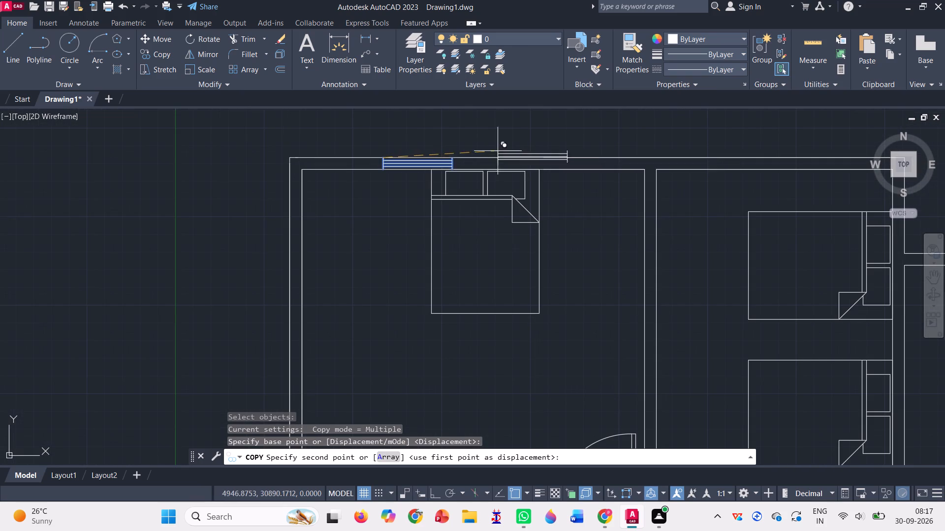
click(747, 159)
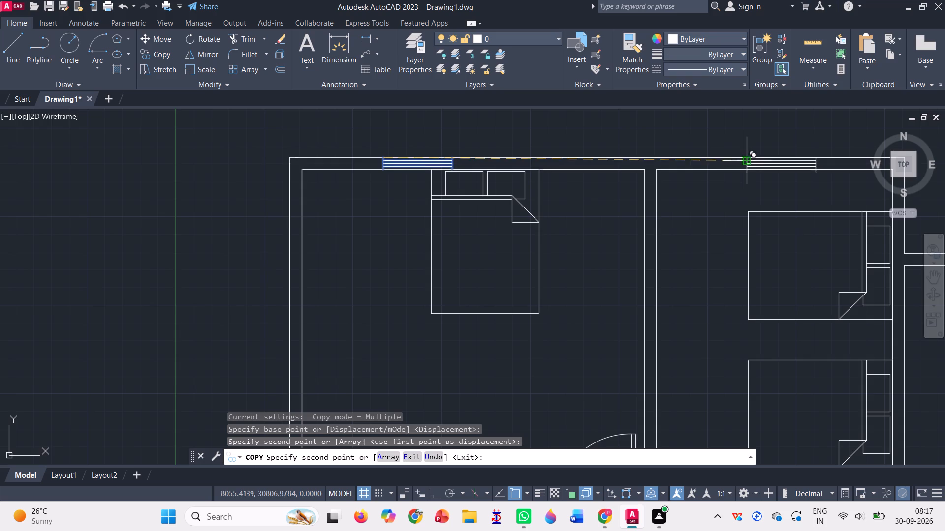
Place another copy of the window block in the southwest bedroom's south wall, just east of the bed.
scroll(686, 145, down, 2)
scroll(468, 176, down, 2)
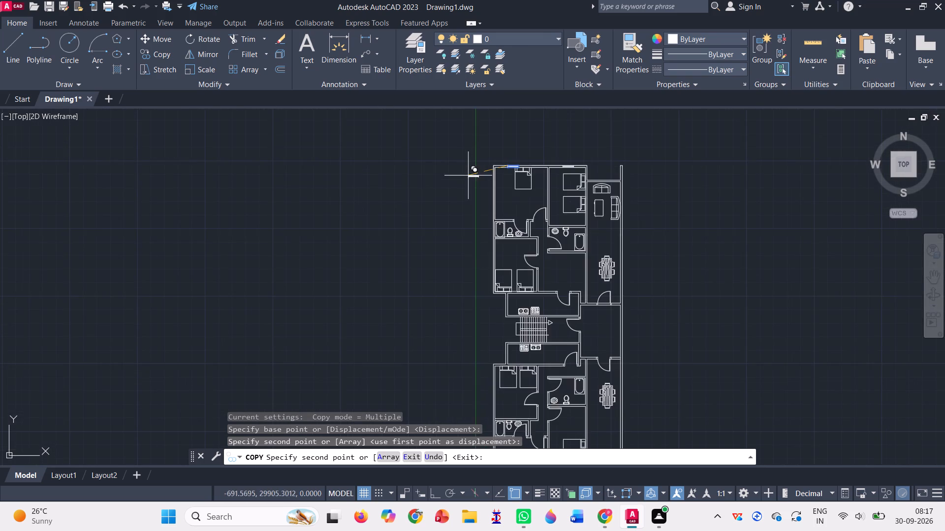
scroll(468, 176, down, 2)
scroll(486, 300, up, 4)
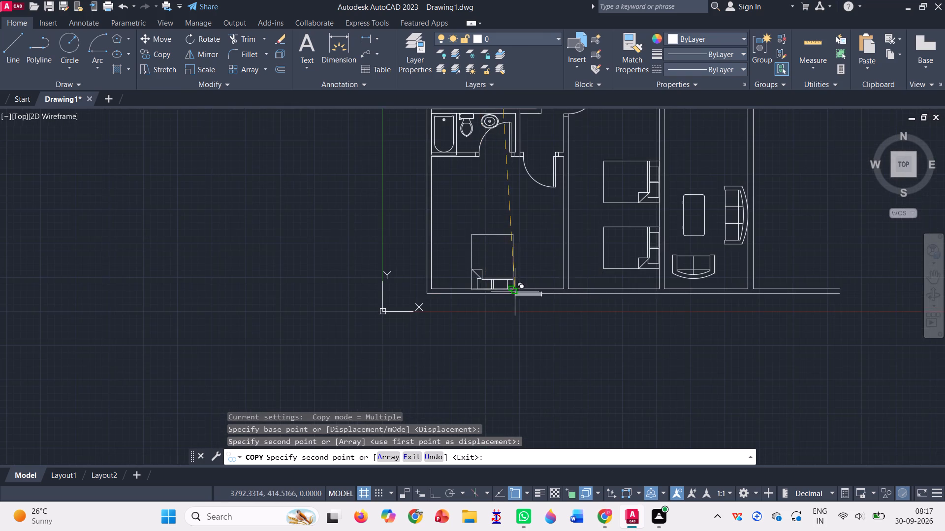
scroll(515, 292, up, 4)
click(546, 276)
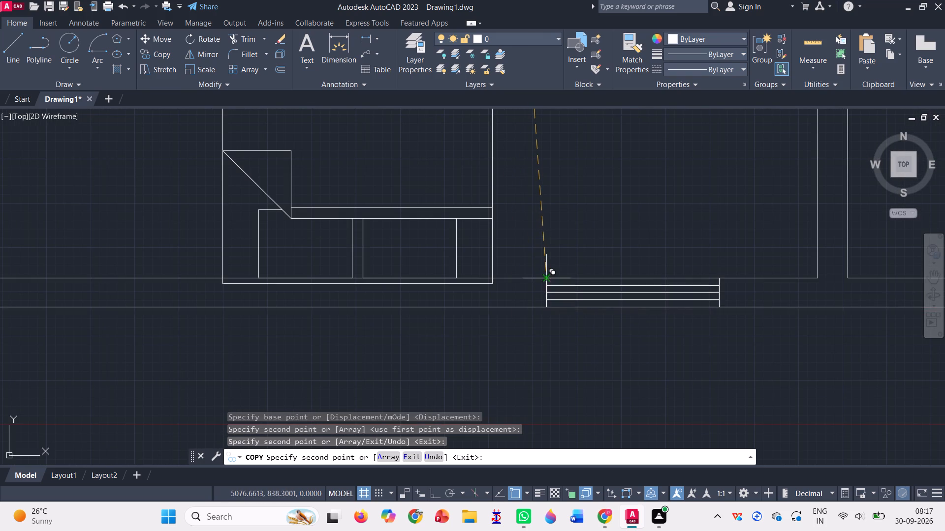
Place a further copy of the window block in the south wall of the south middle bedroom.
scroll(468, 274, down, 4)
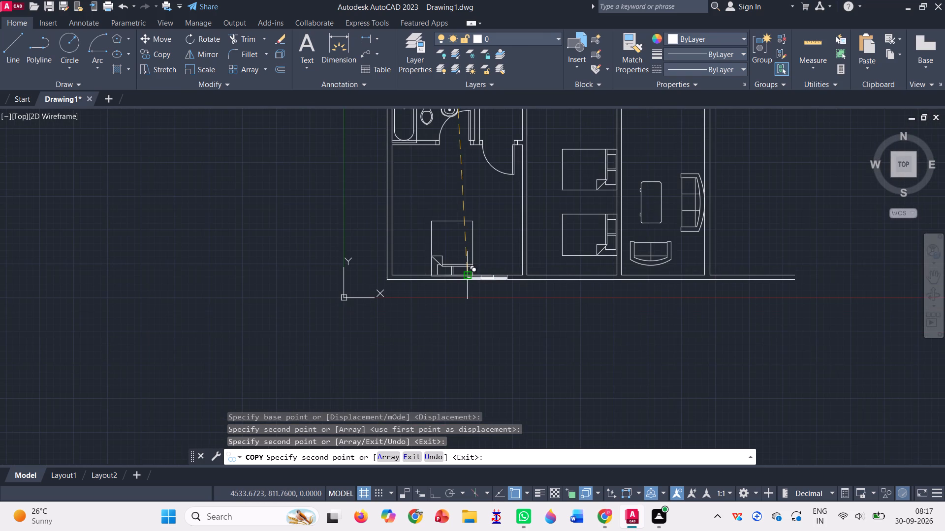
scroll(584, 283, up, 3)
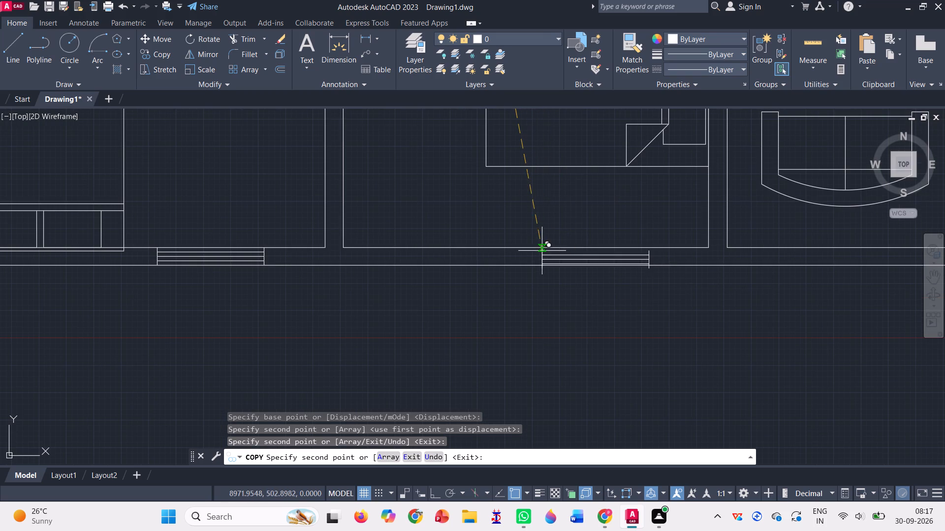
click(542, 246)
Place a spare copy of the window block in the empty area west of the building and finish copying.
scroll(510, 265, down, 6)
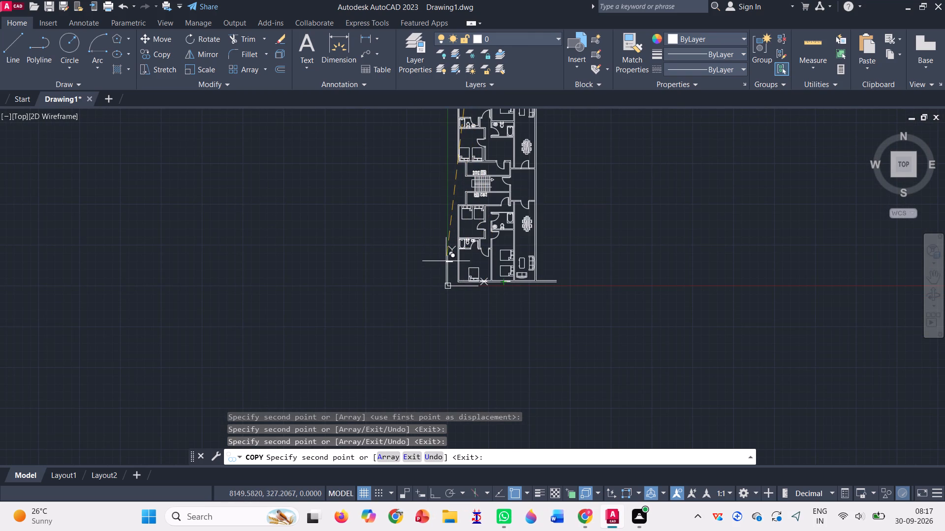
click(390, 226)
key(Return)
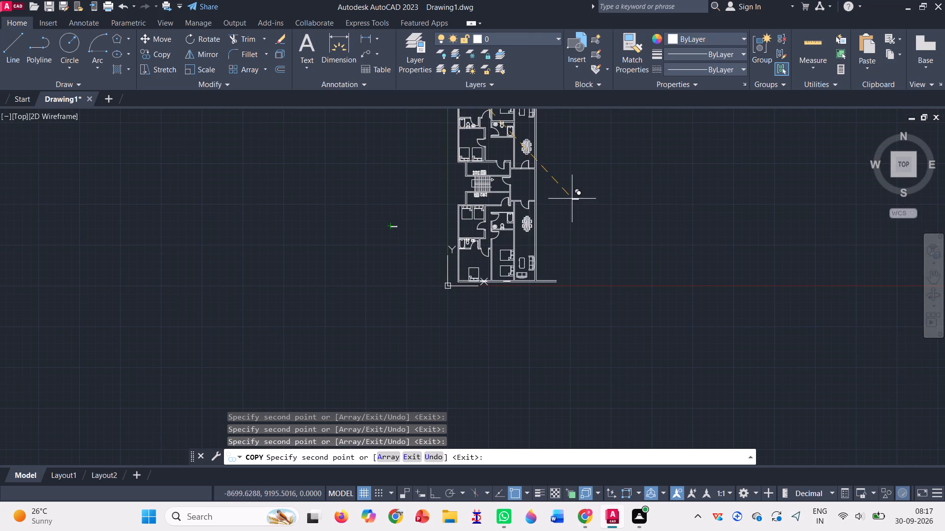
Rotate the spare window block 90° about its northeast corner so it stands vertically.
click(219, 42)
scroll(390, 200, up, 3)
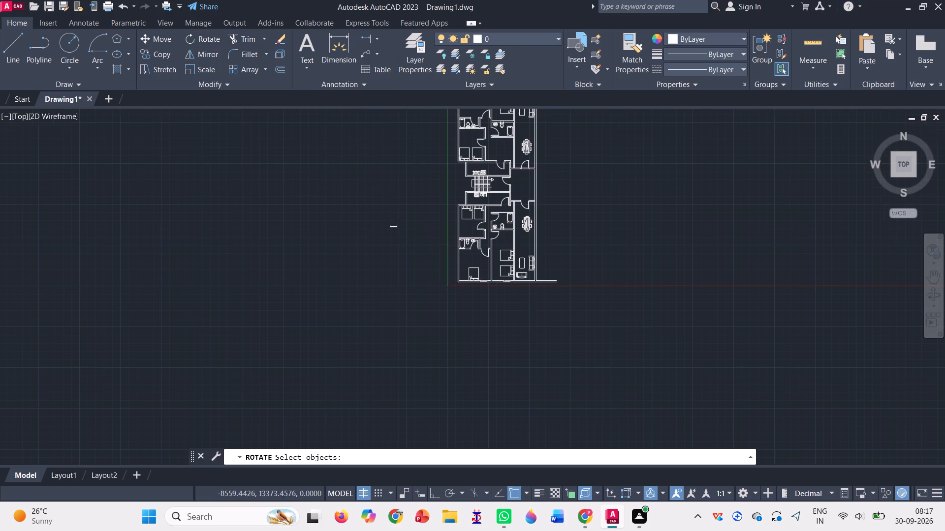
scroll(390, 206, up, 2)
scroll(418, 372, down, 2)
scroll(401, 404, up, 5)
scroll(408, 391, down, 1)
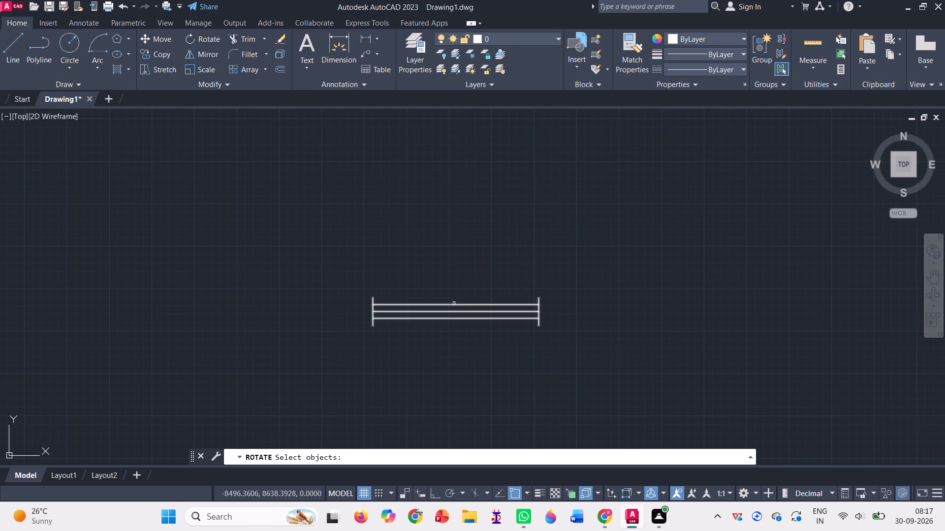
click(448, 312)
key(Return)
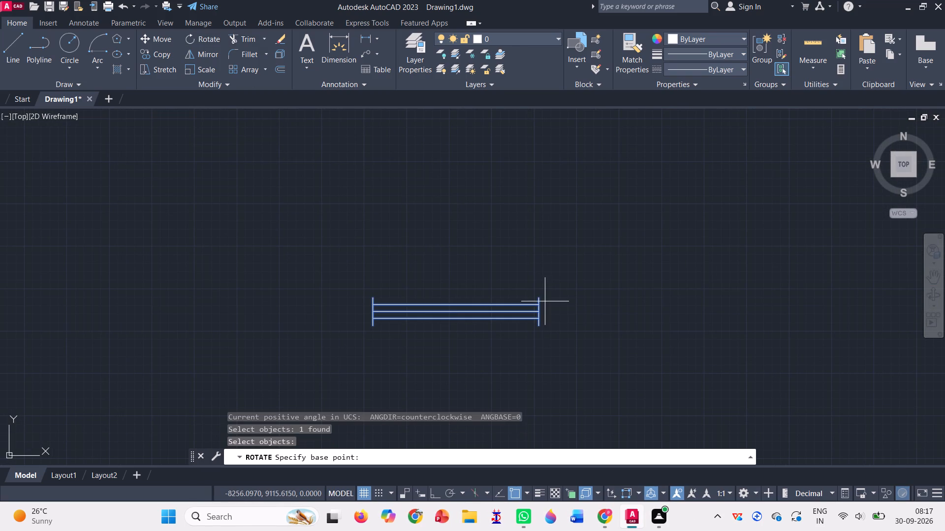
click(536, 297)
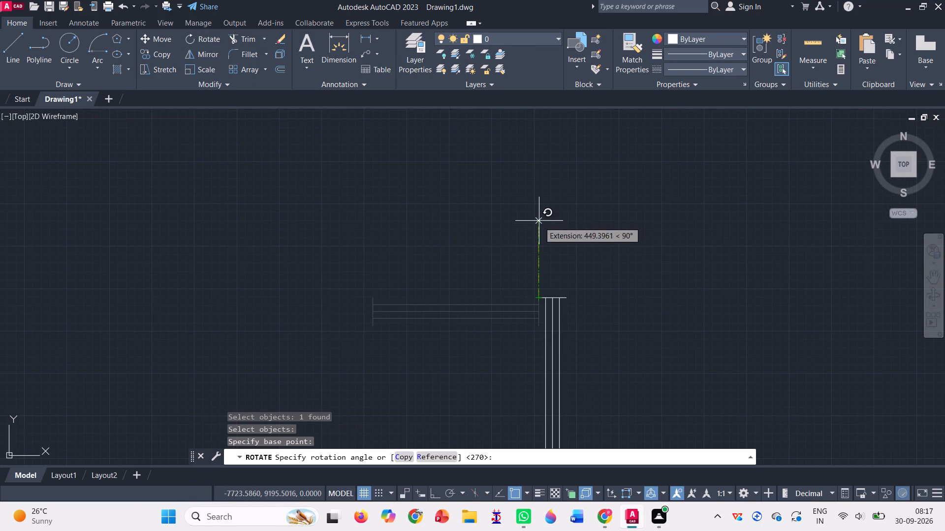
click(539, 221)
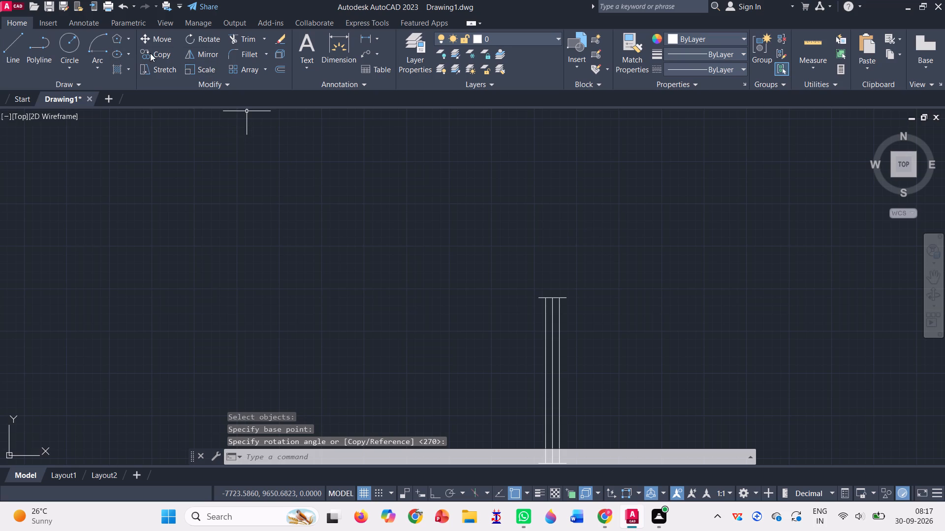
Copy the vertical window block by its northeast corner into the southwest bedroom's west wall.
click(151, 53)
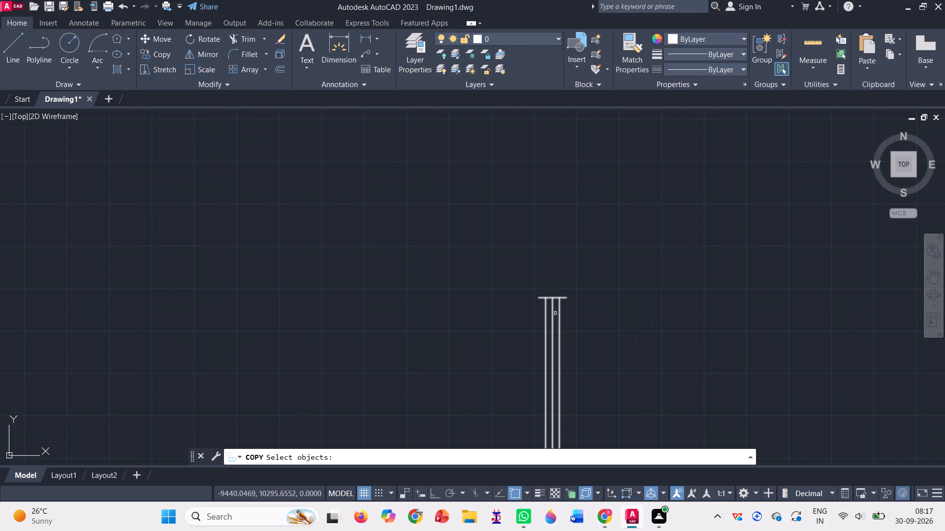
click(553, 316)
key(Return)
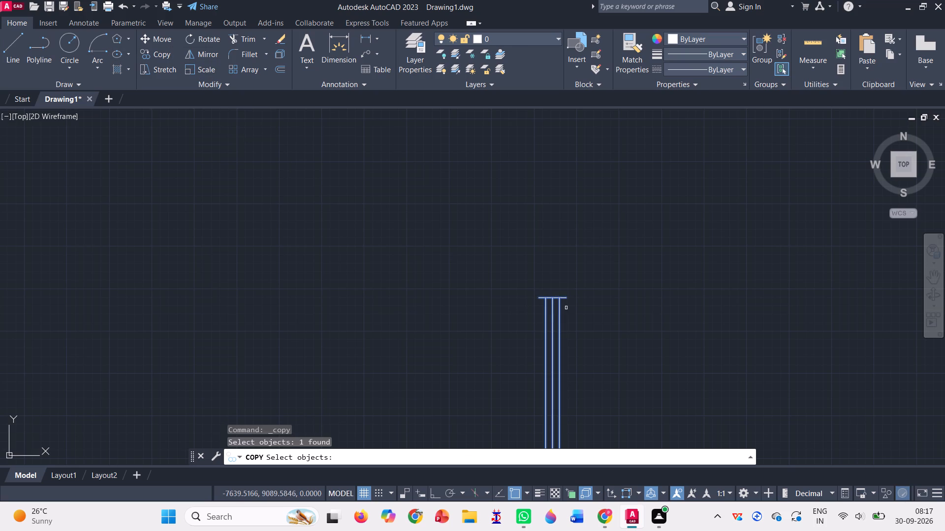
click(566, 299)
scroll(540, 304, down, 3)
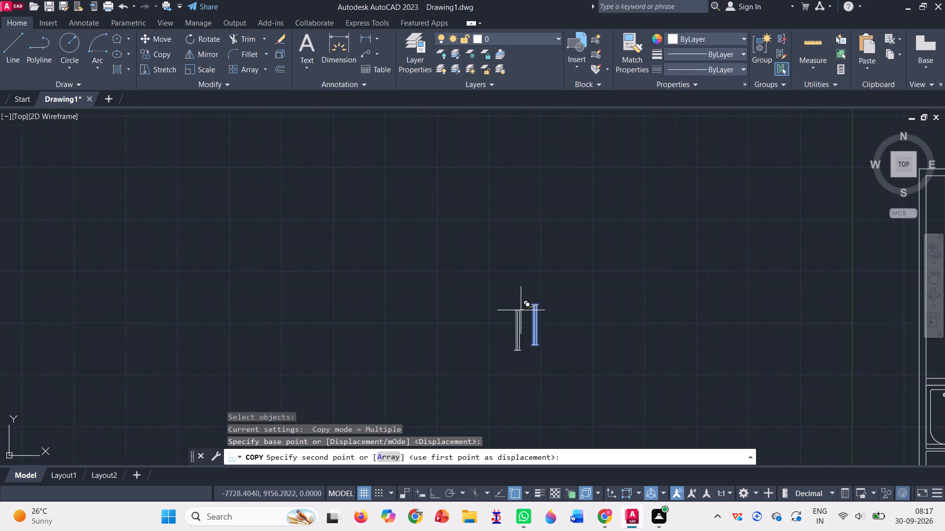
scroll(518, 309, down, 1)
scroll(654, 336, down, 3)
scroll(654, 336, up, 1)
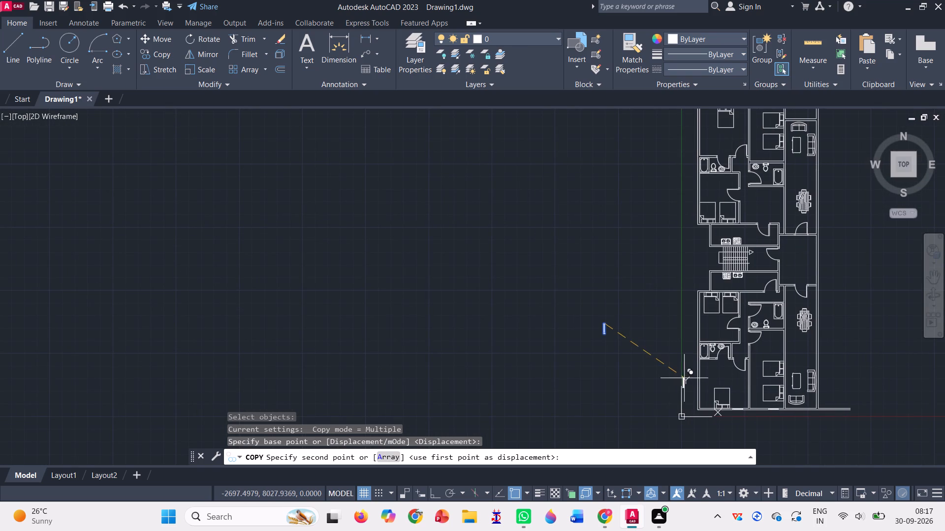
scroll(692, 380, up, 4)
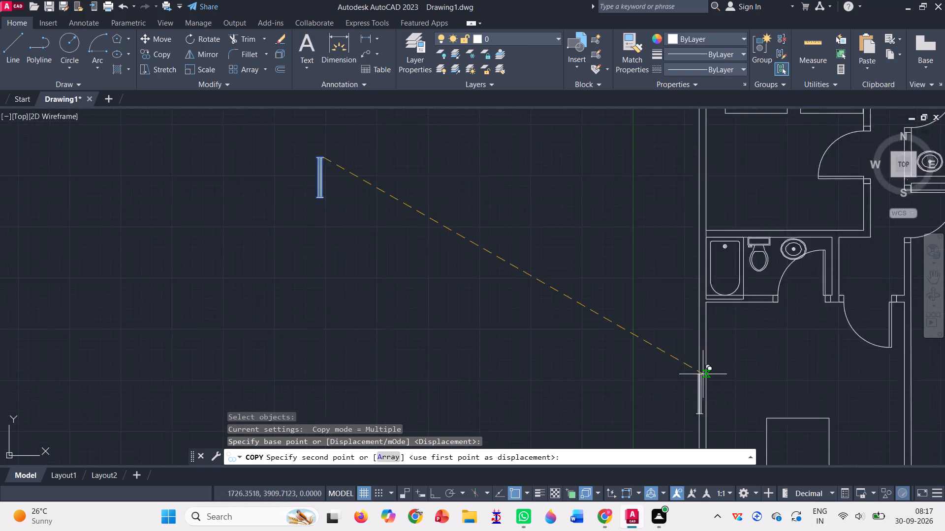
scroll(703, 374, up, 2)
click(706, 358)
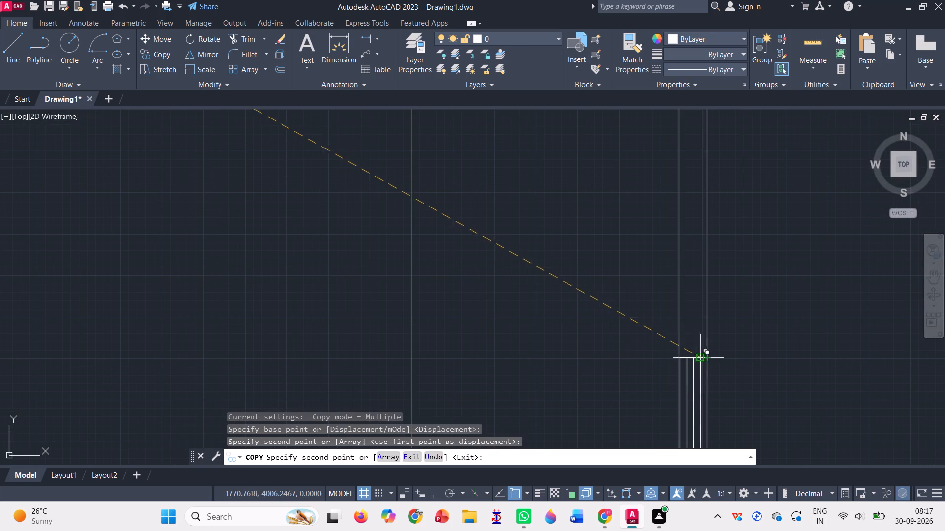
Place a copy of the vertical window in the west wall of the southern flat's twin-bed bedroom.
scroll(612, 372, down, 5)
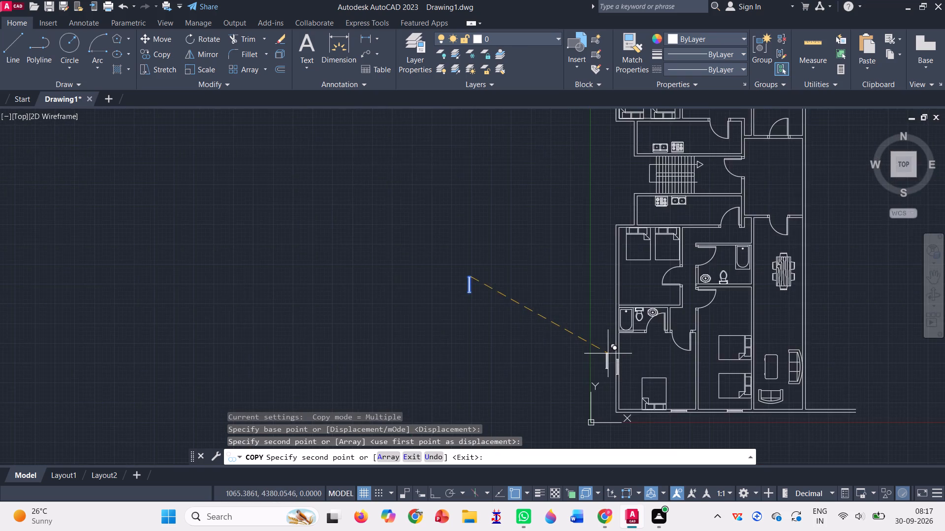
scroll(608, 354, up, 1)
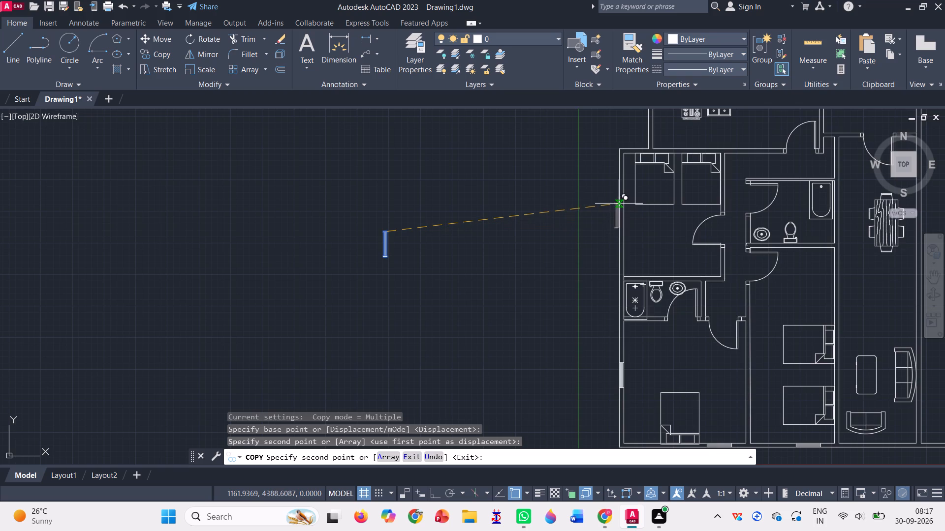
scroll(619, 204, up, 4)
click(637, 197)
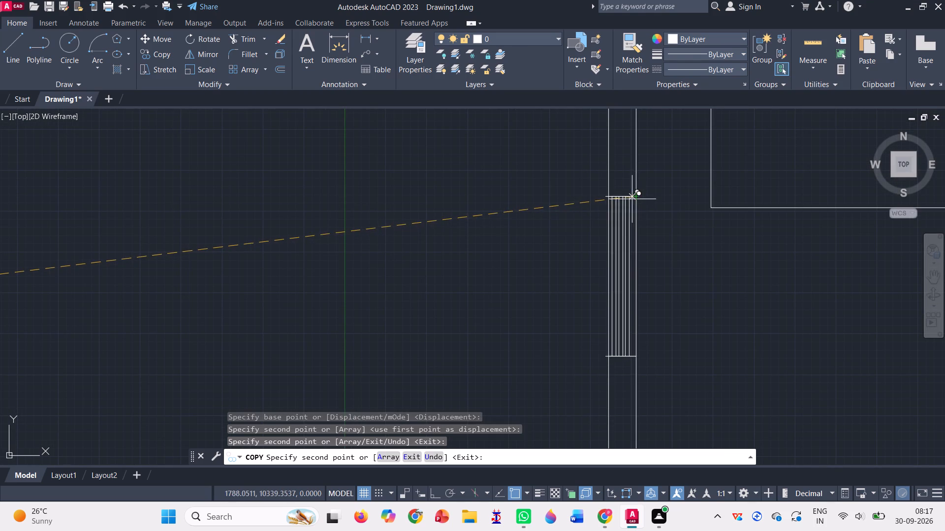
Place a copy of the vertical window in the west wall of the northern flat's twin-bed bedroom.
scroll(610, 216, down, 4)
scroll(570, 247, down, 3)
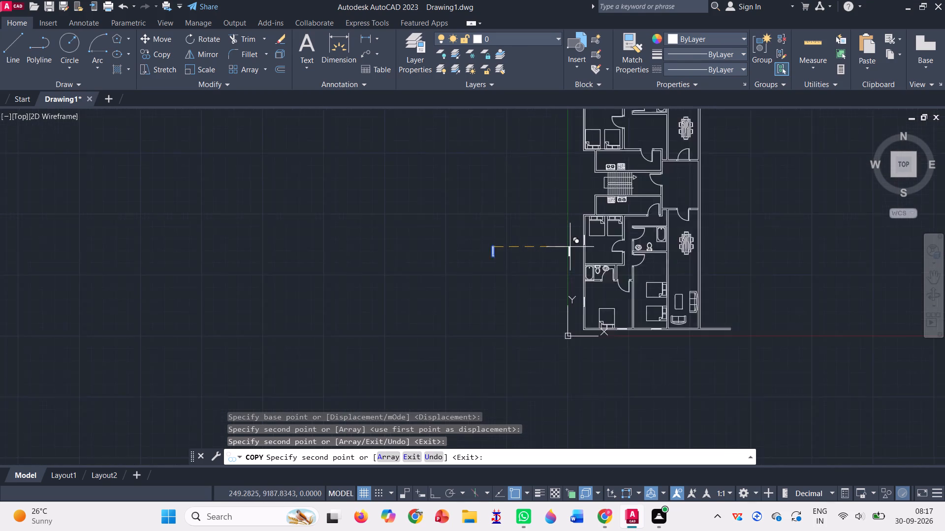
scroll(577, 153, up, 5)
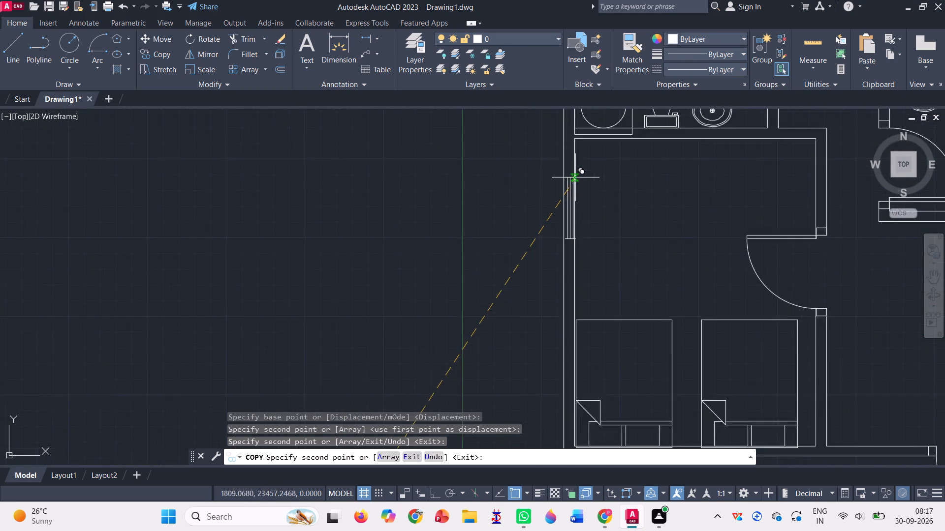
scroll(575, 177, up, 3)
click(568, 230)
Place a copy of the vertical window in the northwest bedroom's west wall and align it with the wall's inner face.
scroll(555, 225, down, 4)
scroll(550, 232, up, 1)
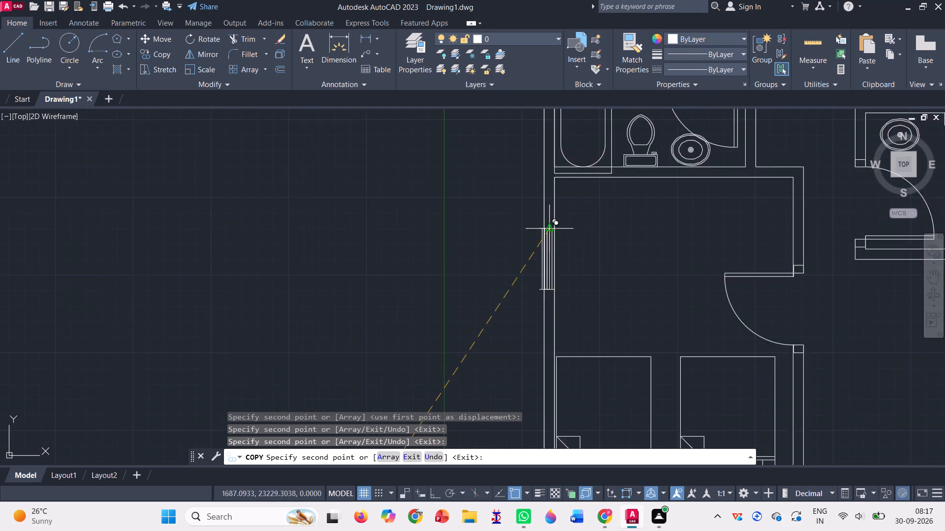
scroll(549, 232, down, 4)
scroll(552, 174, up, 4)
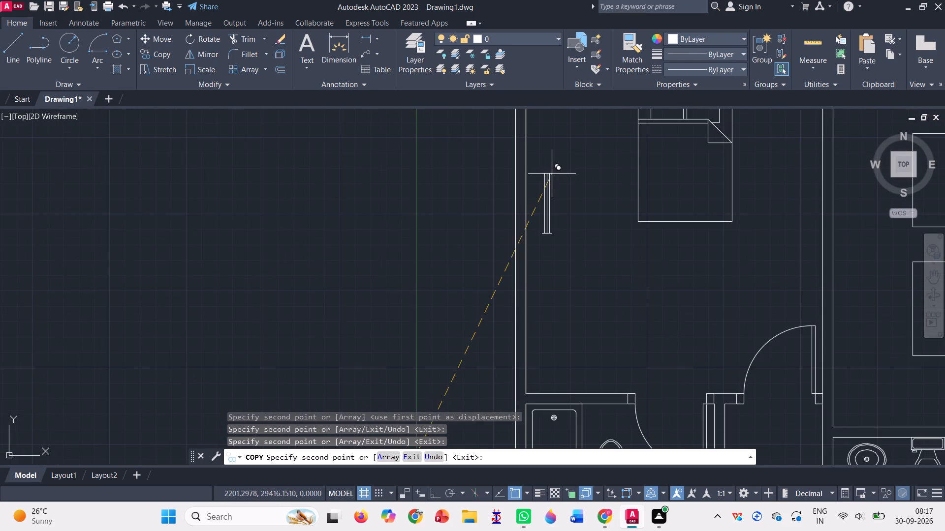
scroll(527, 180, up, 4)
click(508, 170)
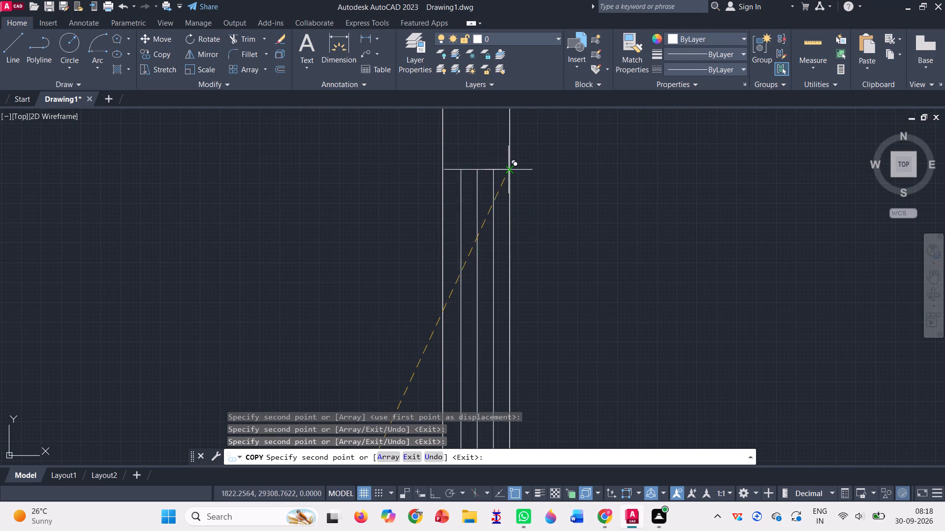
End the copying and erase the spare vertical window block west of the building.
scroll(478, 174, down, 10)
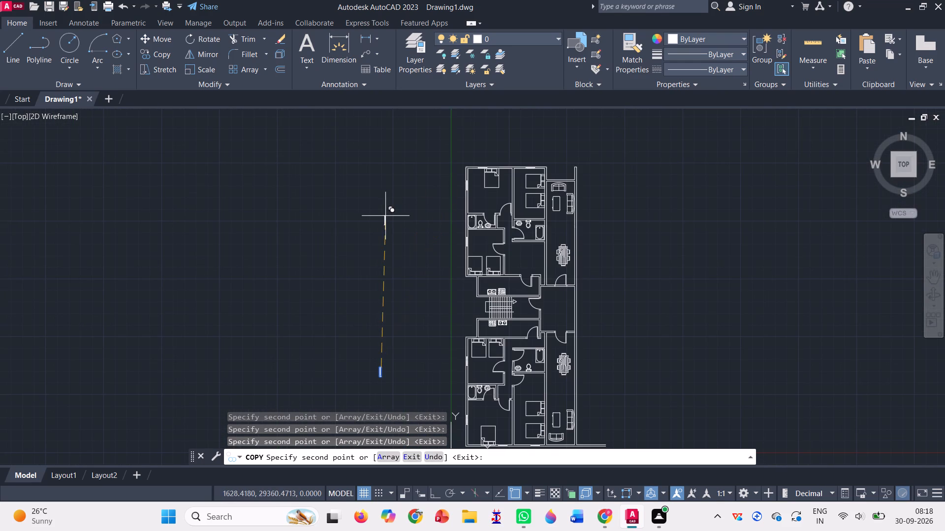
key(Escape)
click(379, 370)
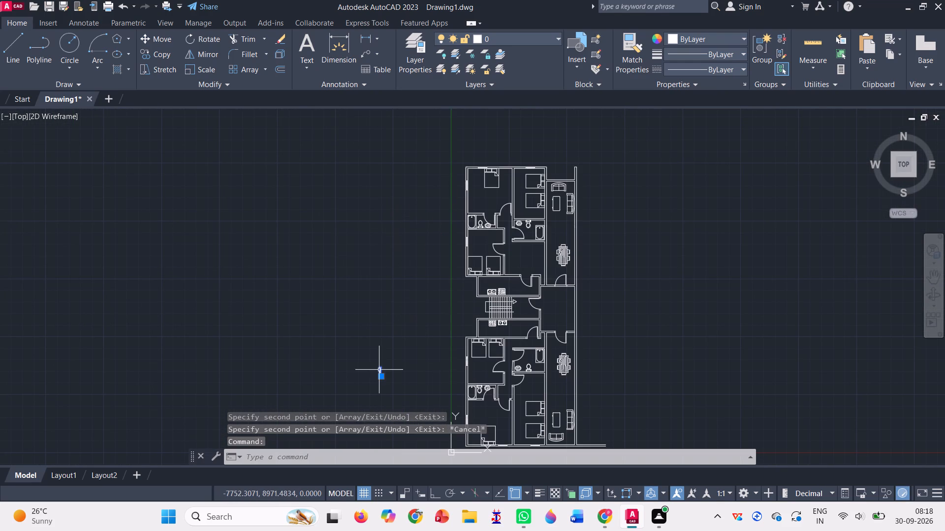
key(Delete)
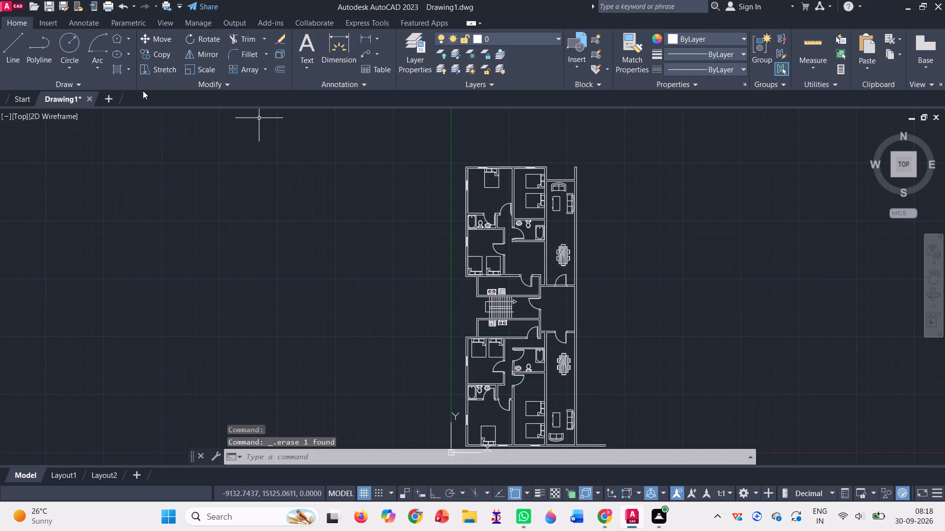
Draw a small window about 480 units long in the southern flat's west bathroom wall, with two jamb lines across it and a centre line.
click(7, 48)
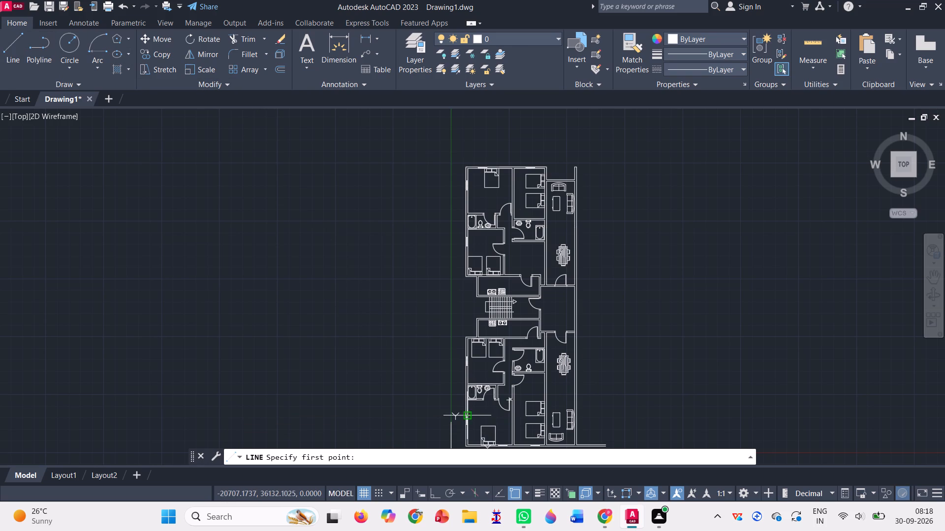
scroll(467, 416, up, 5)
scroll(446, 288, down, 2)
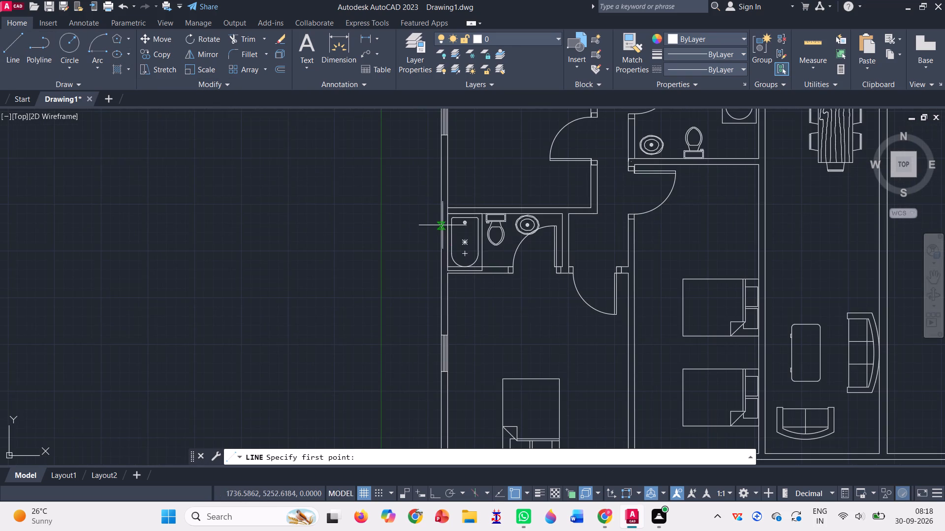
scroll(442, 225, up, 4)
click(457, 221)
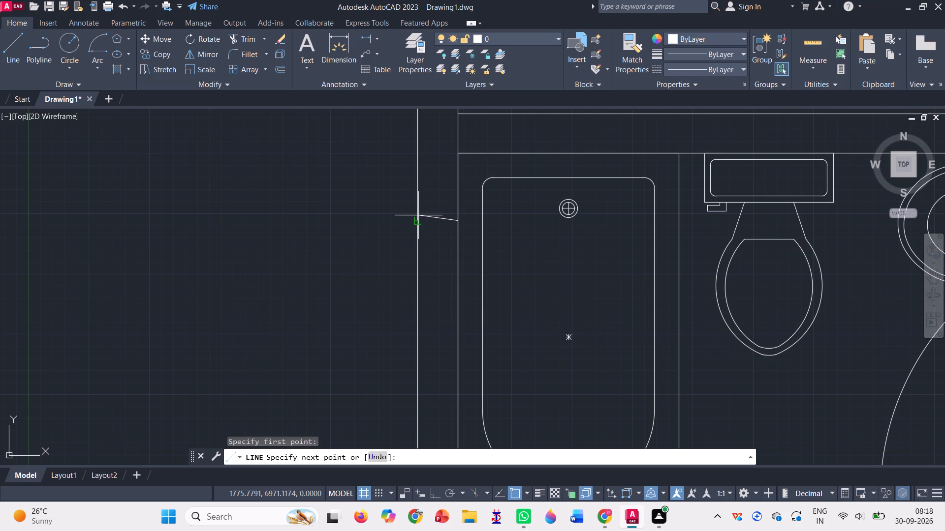
click(417, 220)
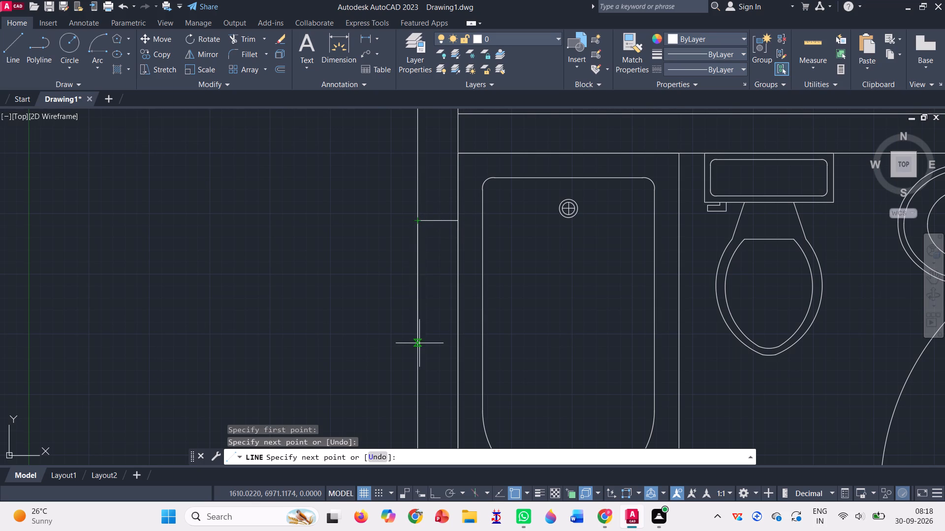
click(418, 337)
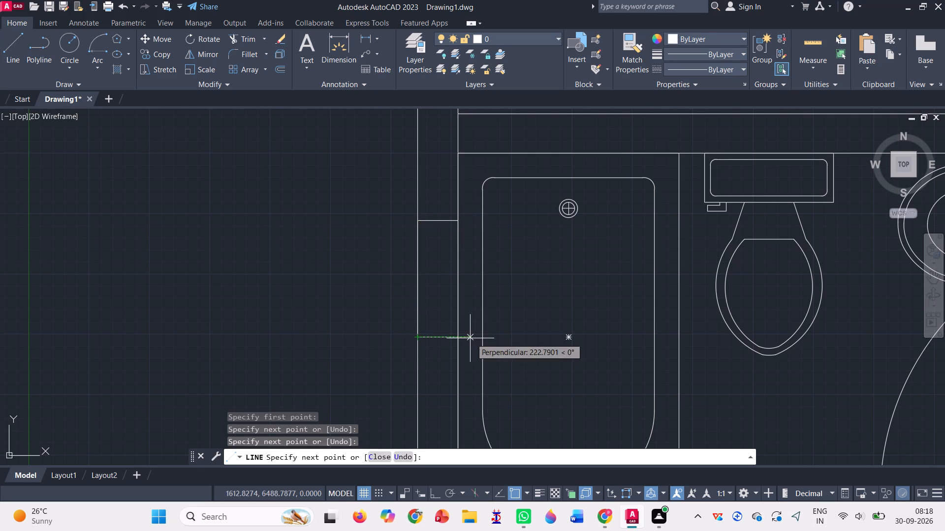
click(462, 336)
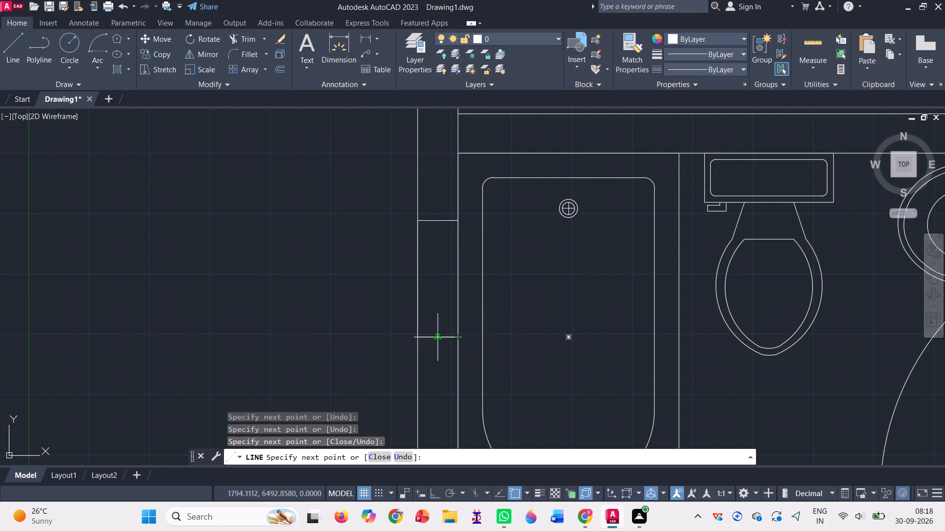
click(437, 339)
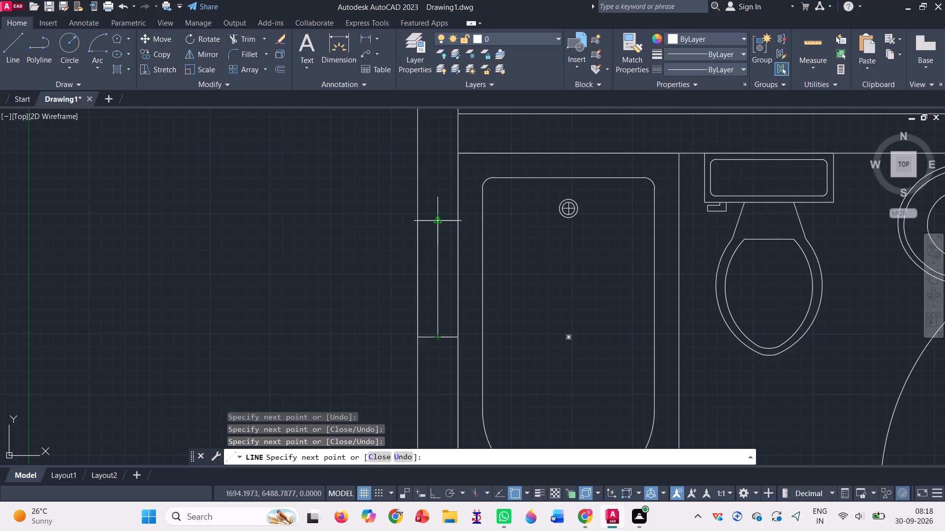
click(437, 222)
key(Return)
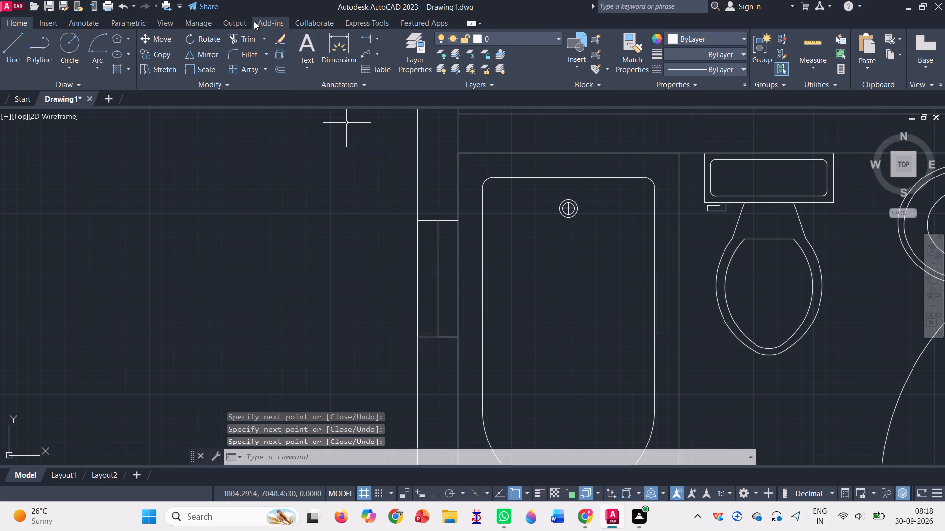
Copy the three bathroom window lines from the inner face of the west wall into the northern flat's west bathroom wall beside the bathtub.
click(169, 53)
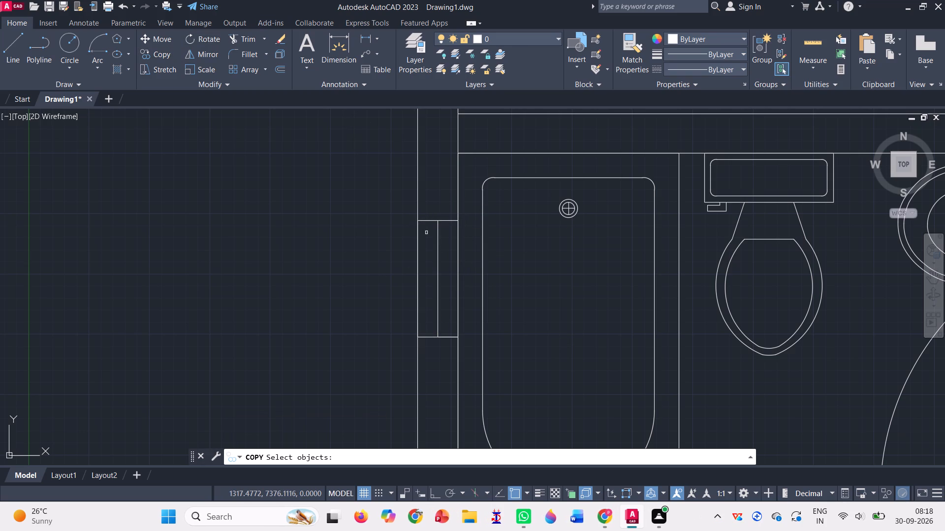
click(437, 220)
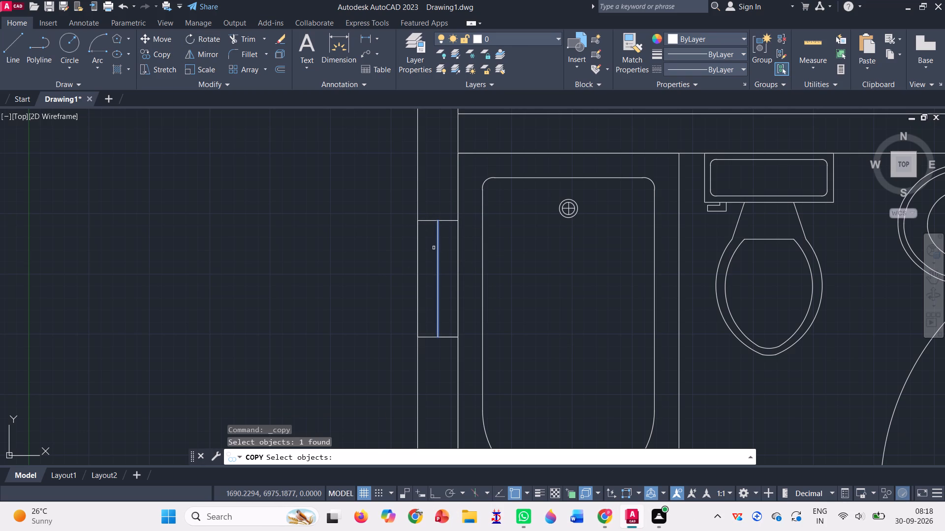
click(434, 248)
click(444, 215)
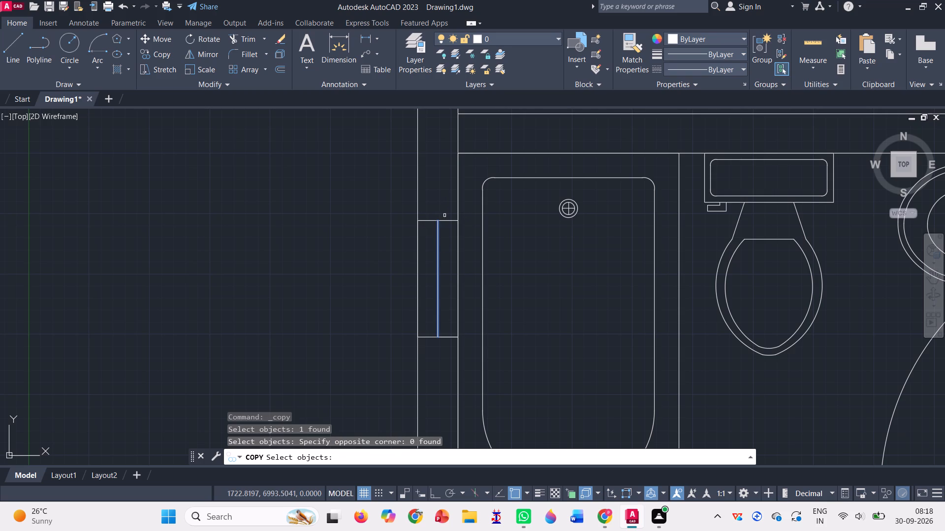
drag(443, 213, 436, 279)
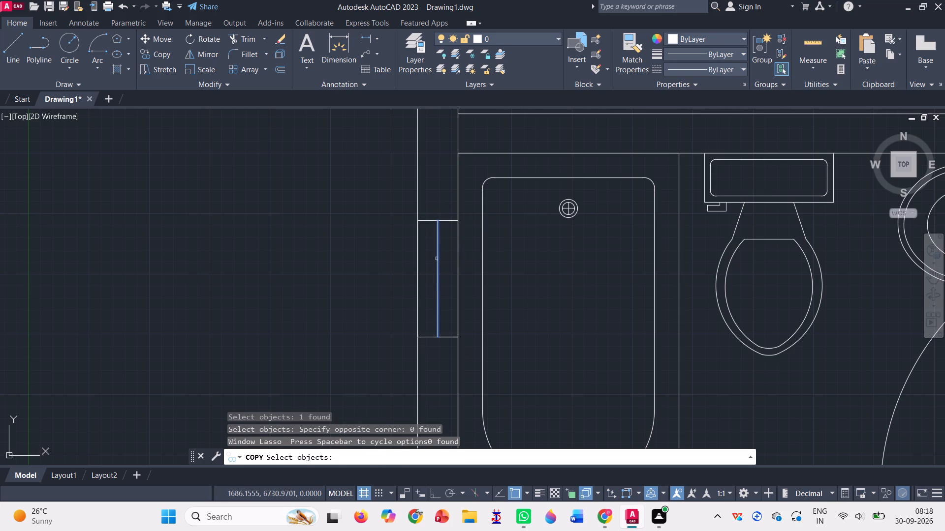
click(434, 220)
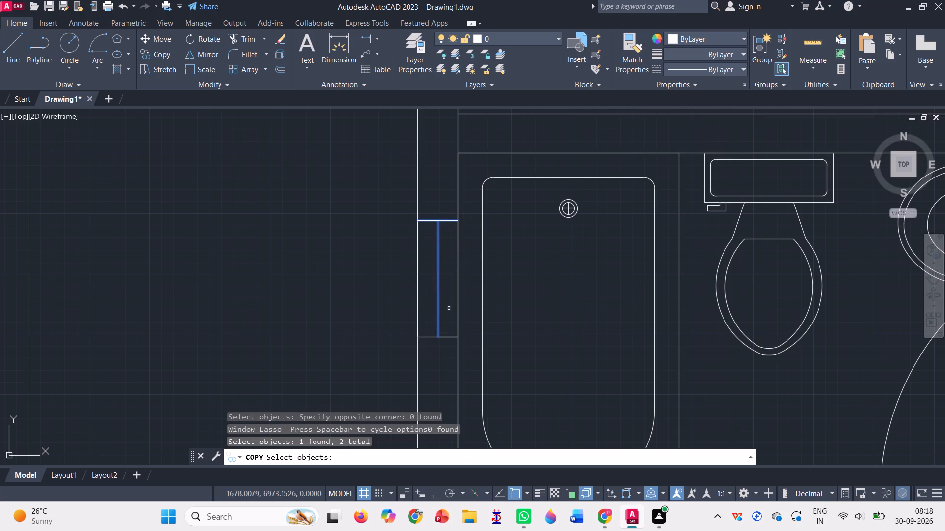
click(430, 337)
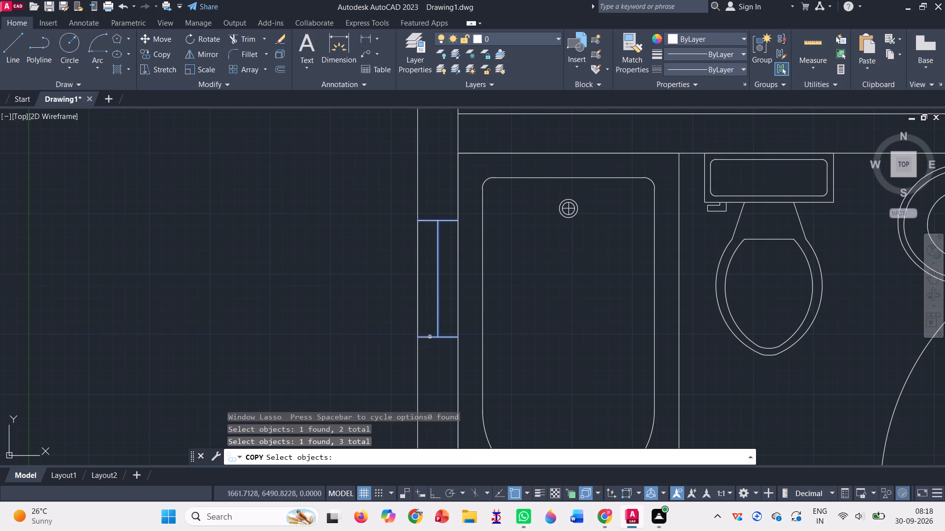
key(Return)
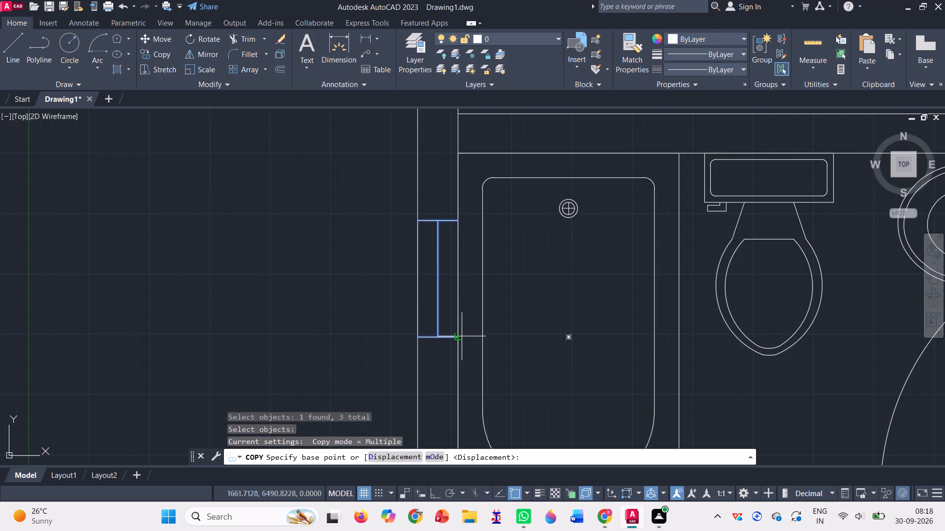
click(456, 339)
scroll(456, 339, down, 3)
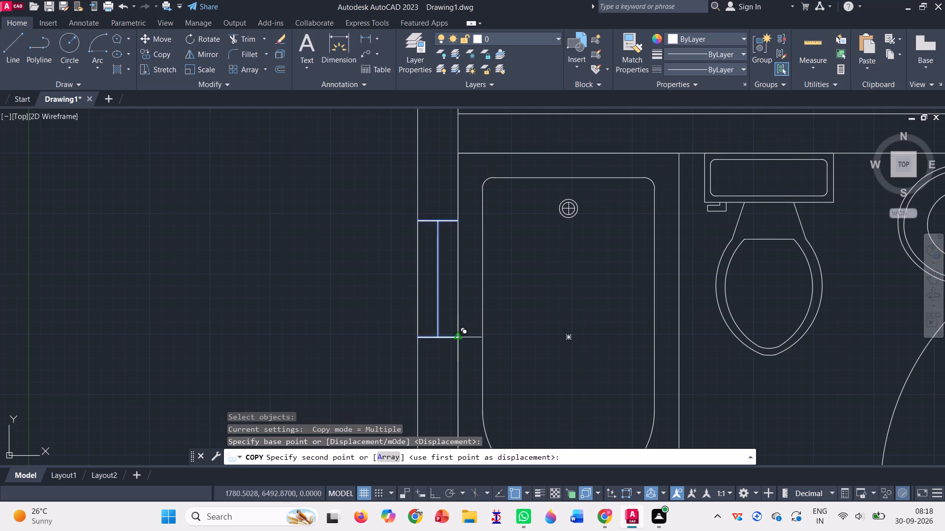
scroll(456, 339, down, 2)
scroll(467, 266, down, 2)
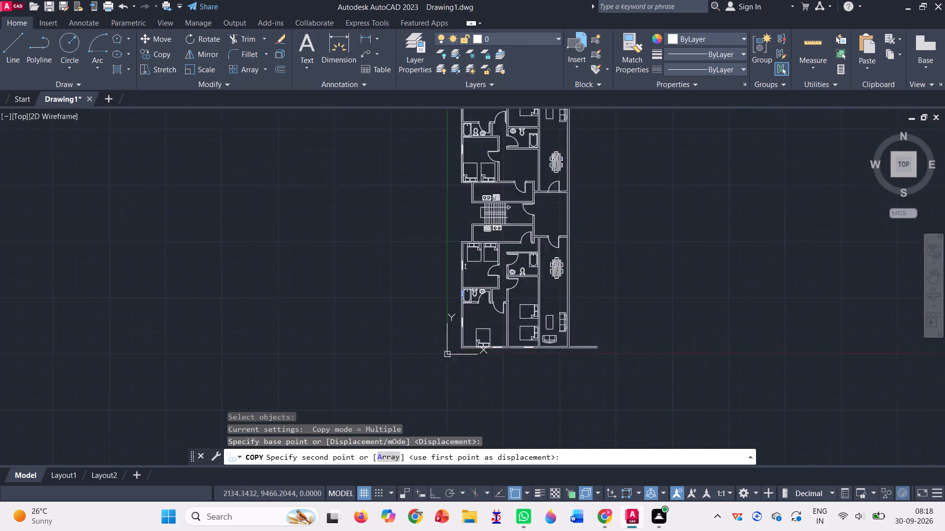
scroll(466, 269, down, 1)
scroll(464, 180, up, 3)
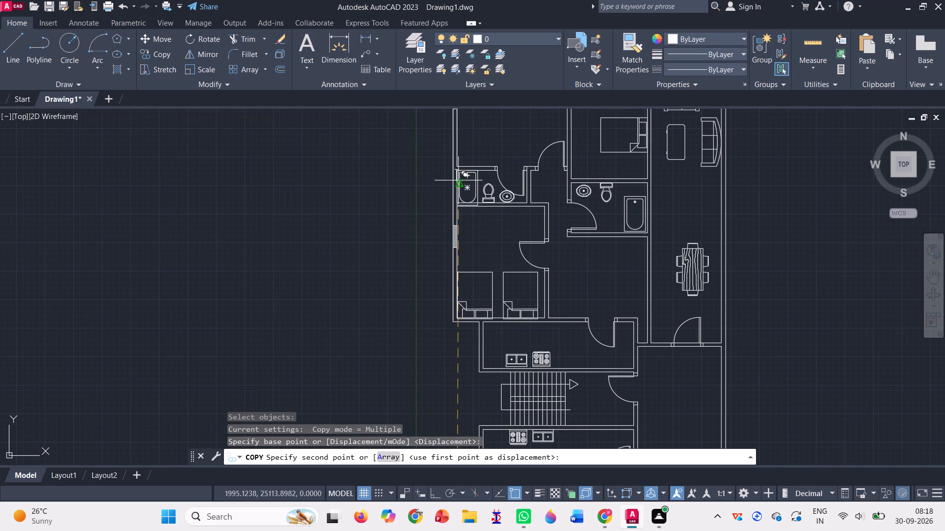
scroll(452, 174, up, 4)
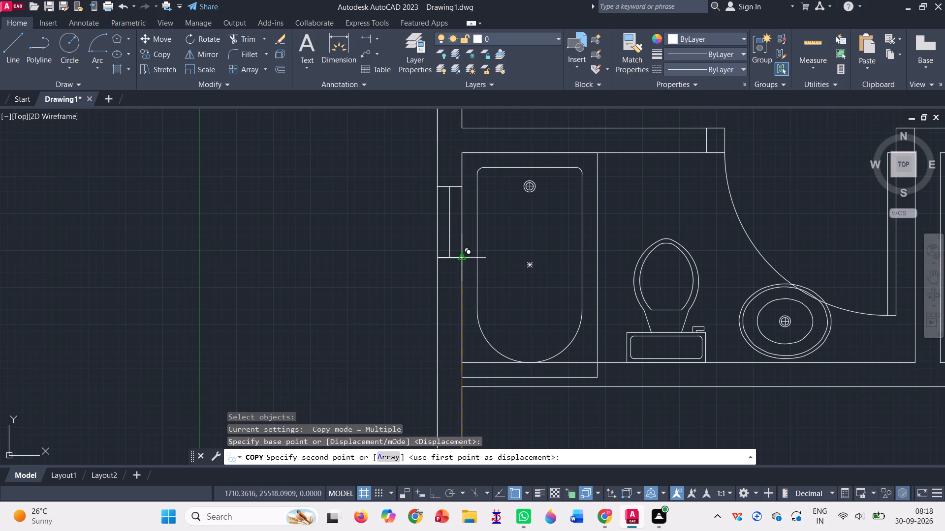
click(459, 257)
scroll(419, 304, down, 7)
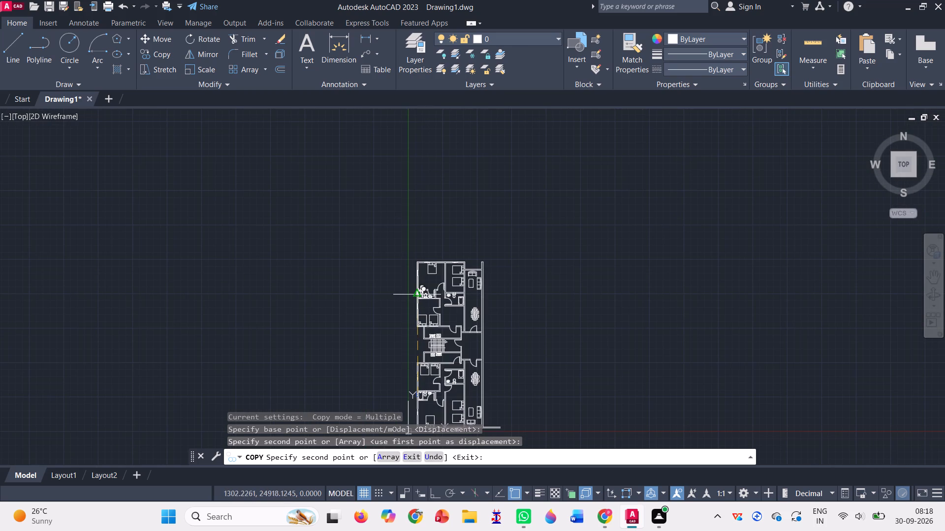
scroll(421, 288, down, 1)
key(Return)
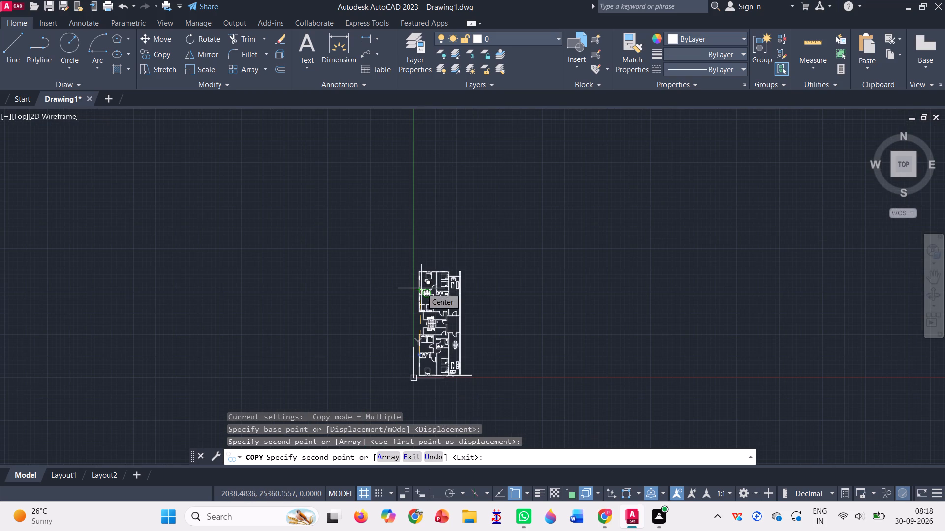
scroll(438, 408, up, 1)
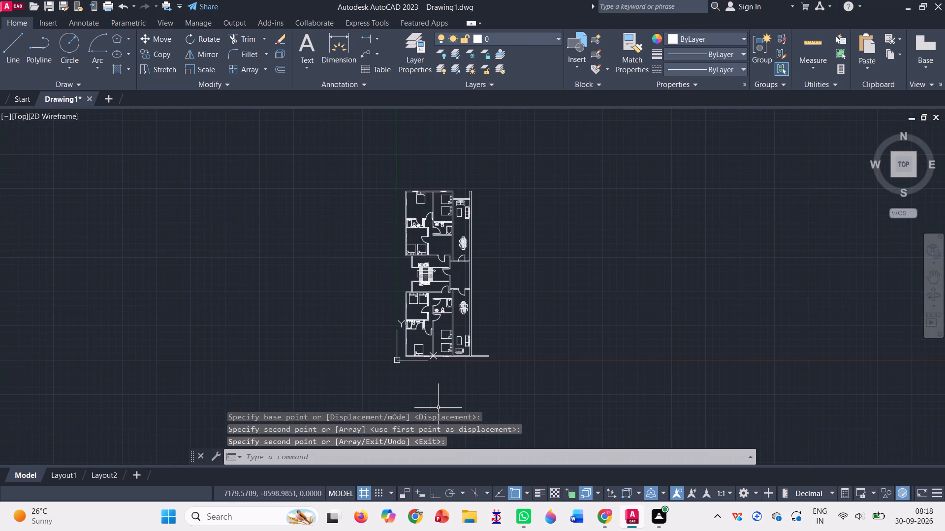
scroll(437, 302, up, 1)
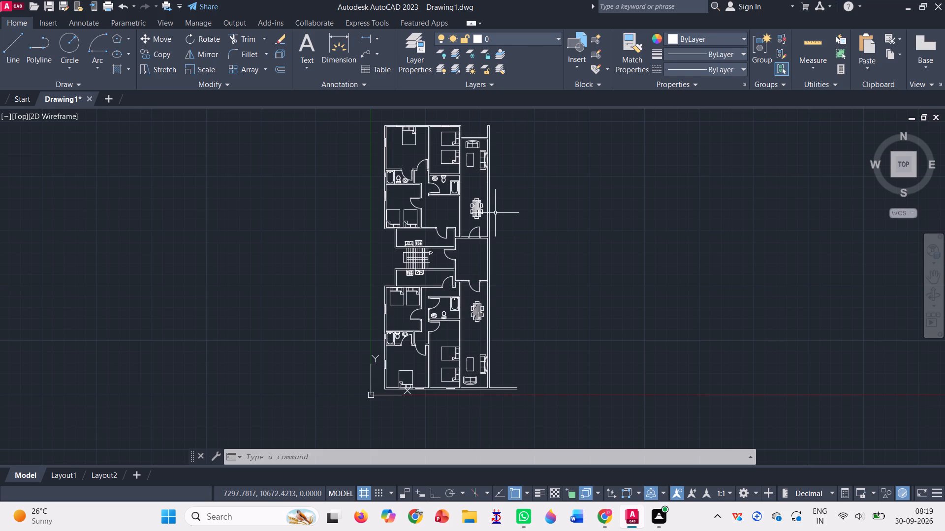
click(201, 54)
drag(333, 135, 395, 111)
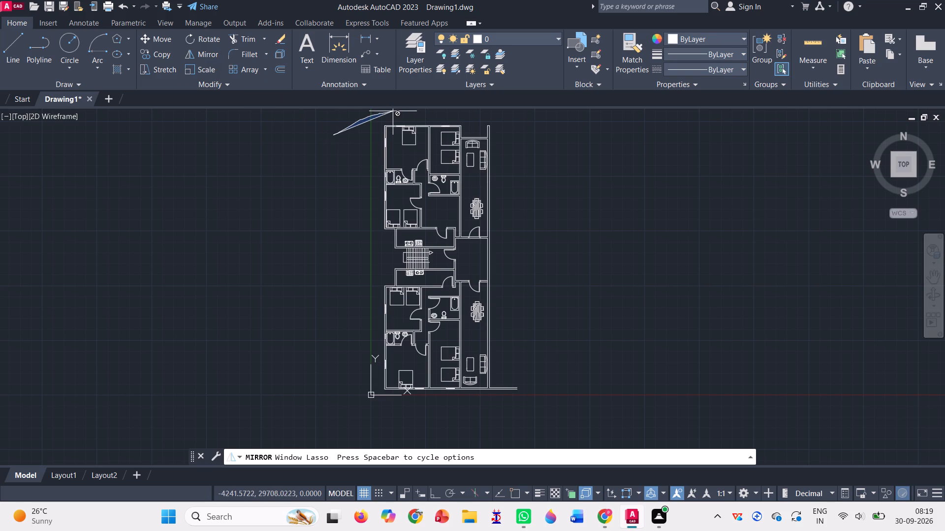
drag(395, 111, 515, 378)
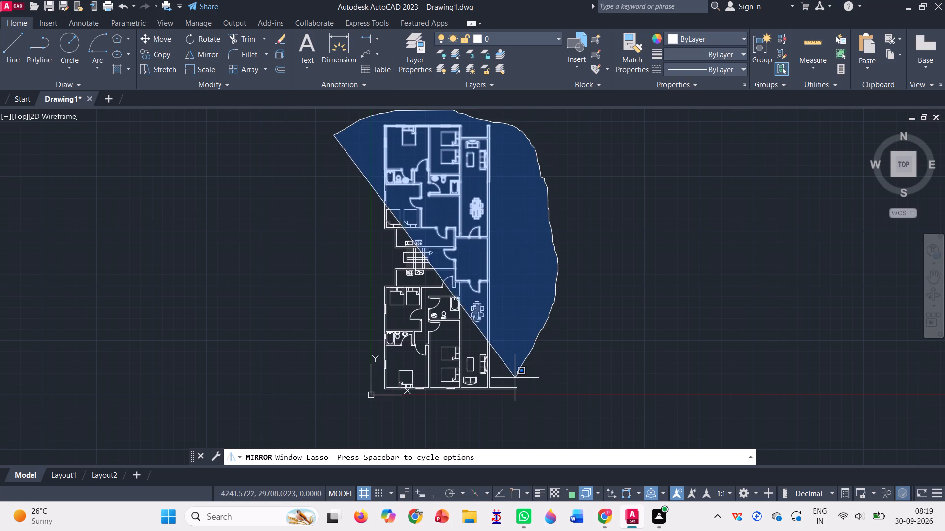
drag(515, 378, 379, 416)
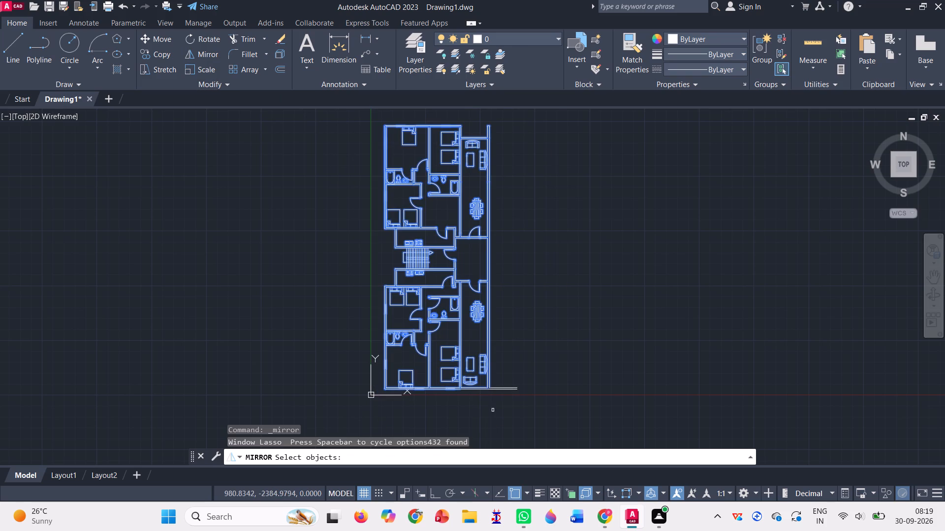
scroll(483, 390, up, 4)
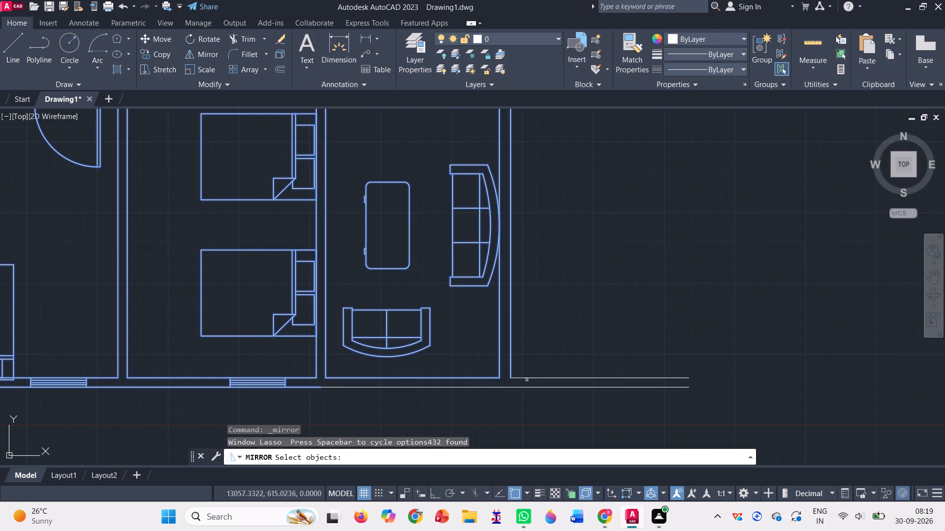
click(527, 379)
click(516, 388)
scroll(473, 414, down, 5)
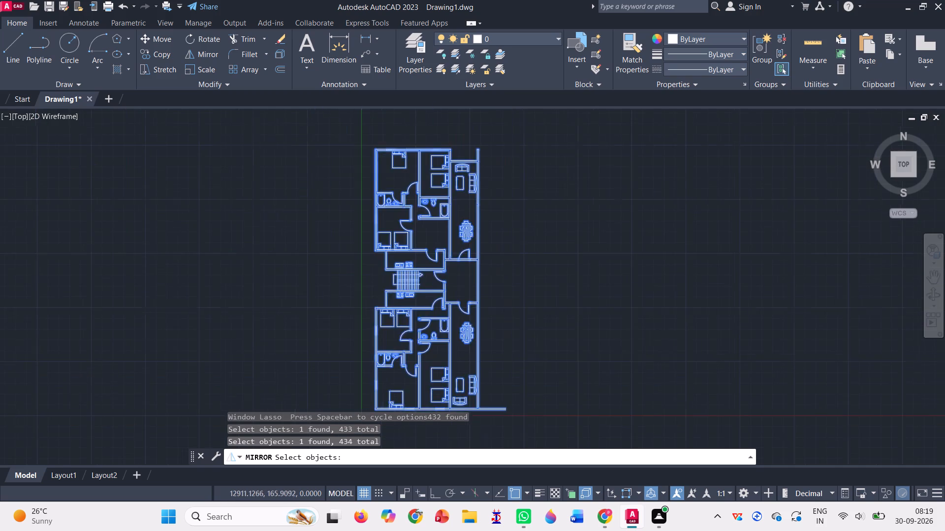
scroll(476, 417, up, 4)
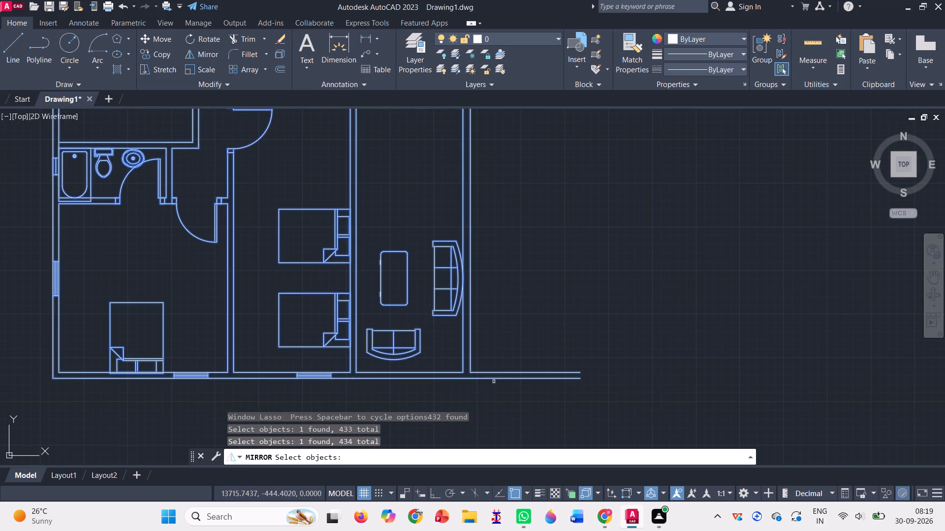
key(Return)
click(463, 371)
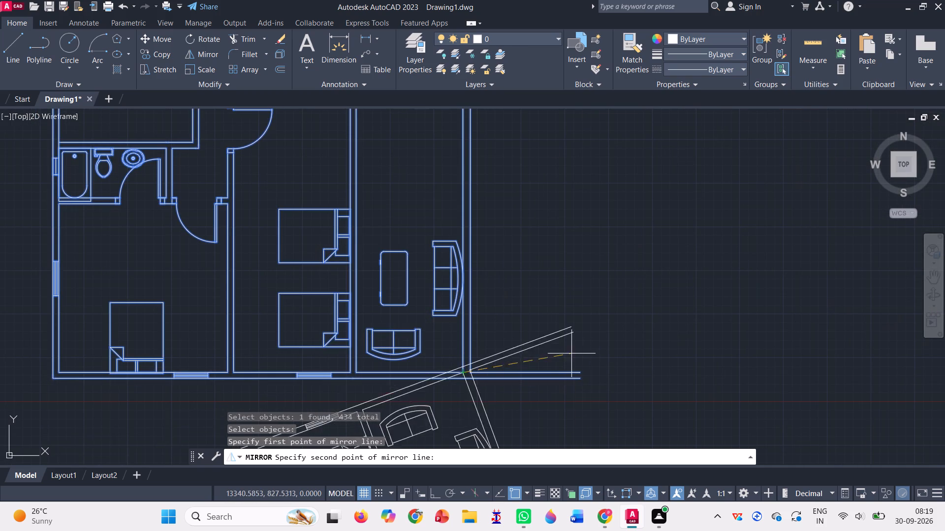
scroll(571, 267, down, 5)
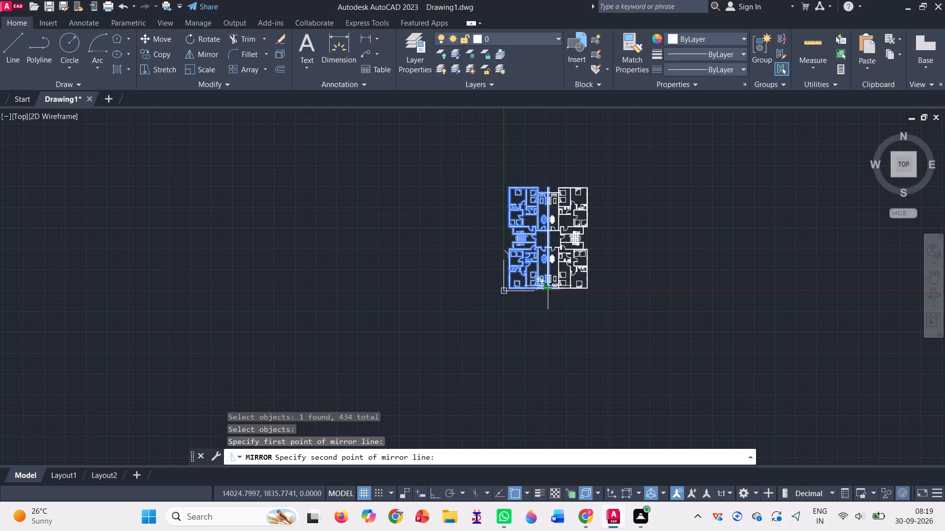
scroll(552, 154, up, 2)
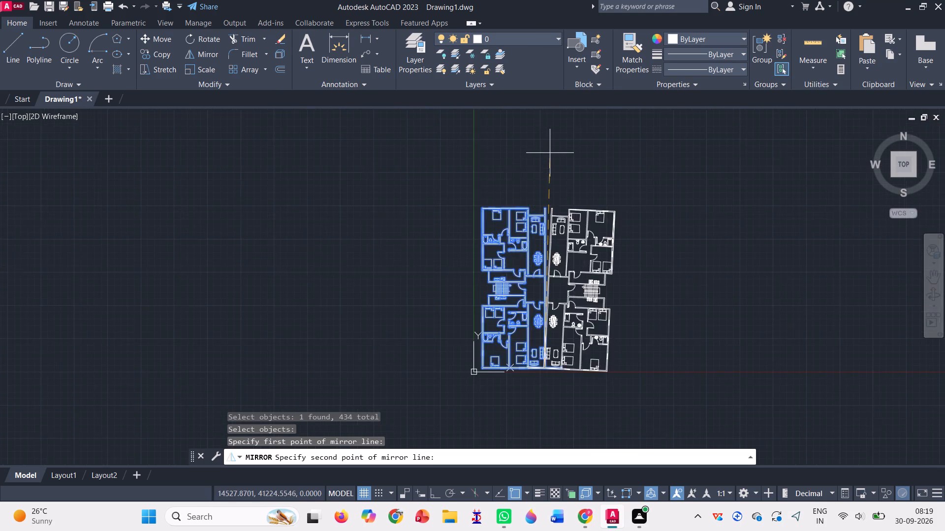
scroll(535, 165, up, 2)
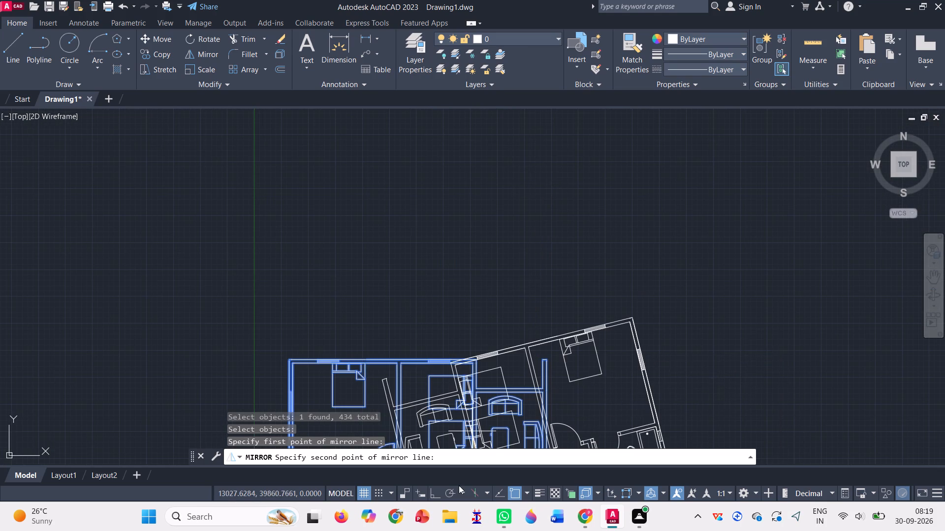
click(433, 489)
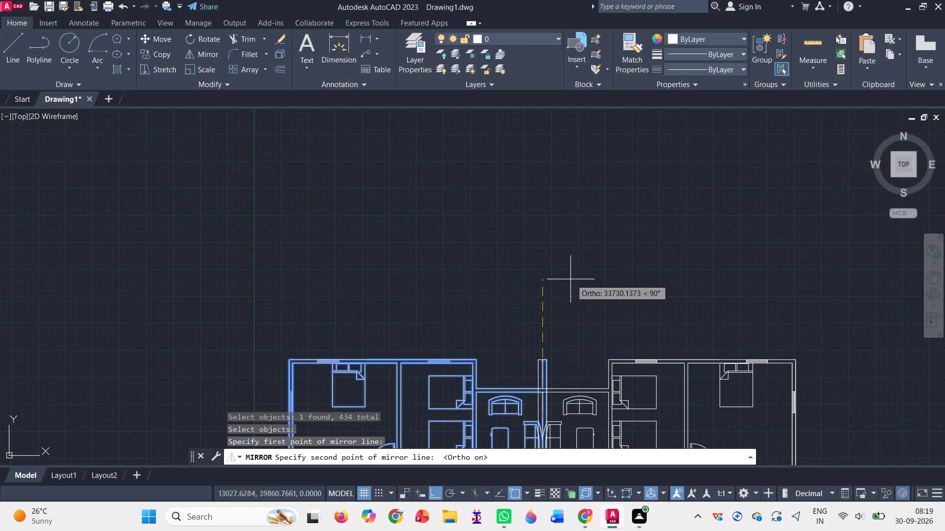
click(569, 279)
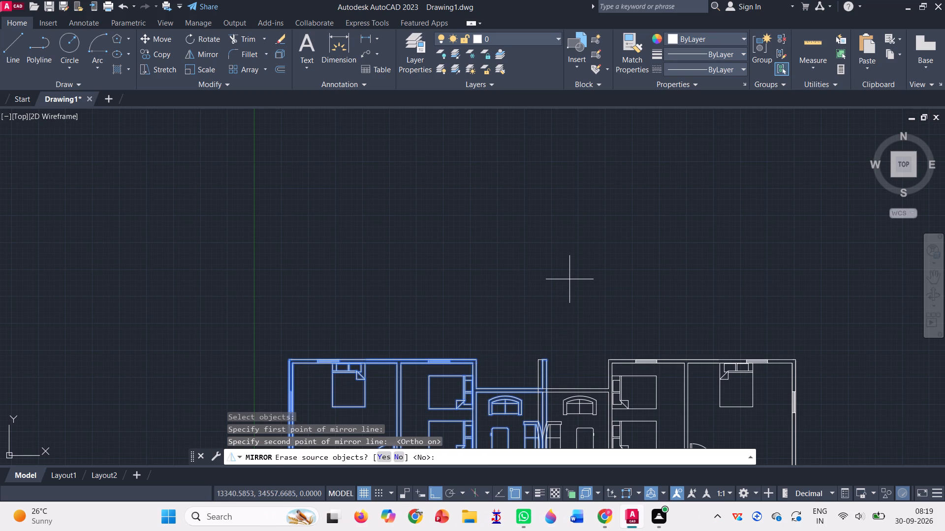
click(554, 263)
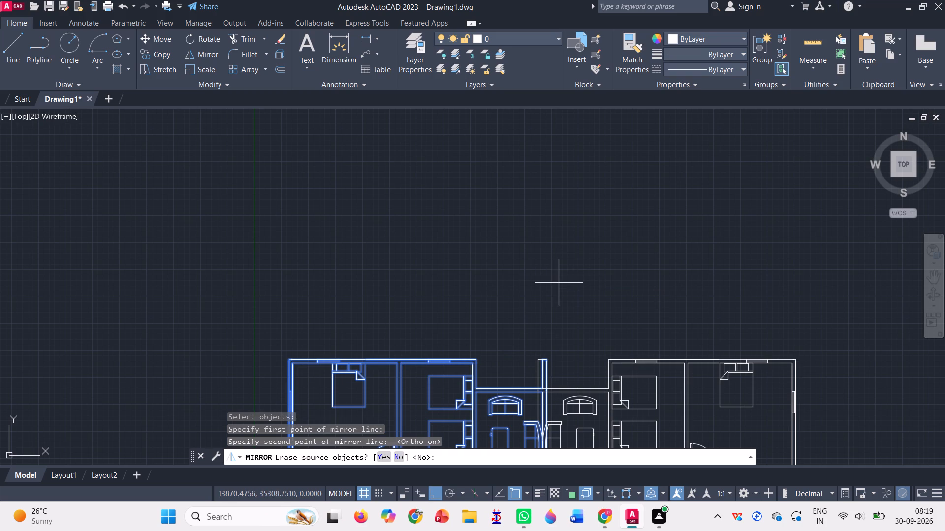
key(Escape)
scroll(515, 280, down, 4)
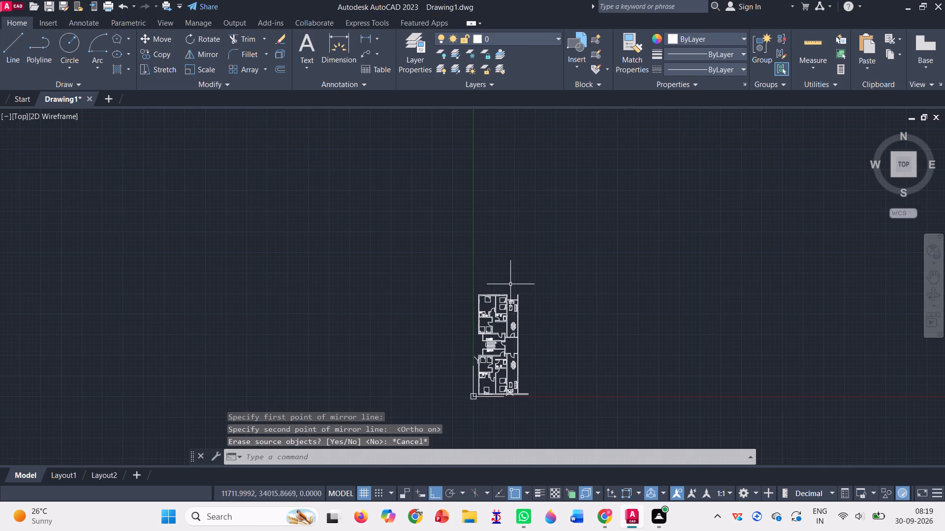
Mirror the entire furnished half plan eastward about a vertical line through the outer face of its east wall, keeping the original.
click(202, 55)
drag(455, 337, 569, 301)
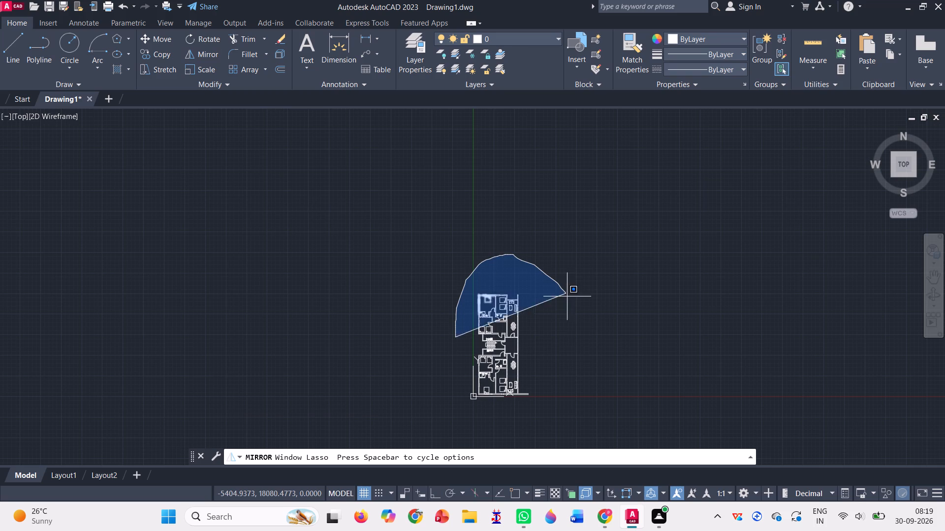
drag(569, 301, 451, 427)
key(Return)
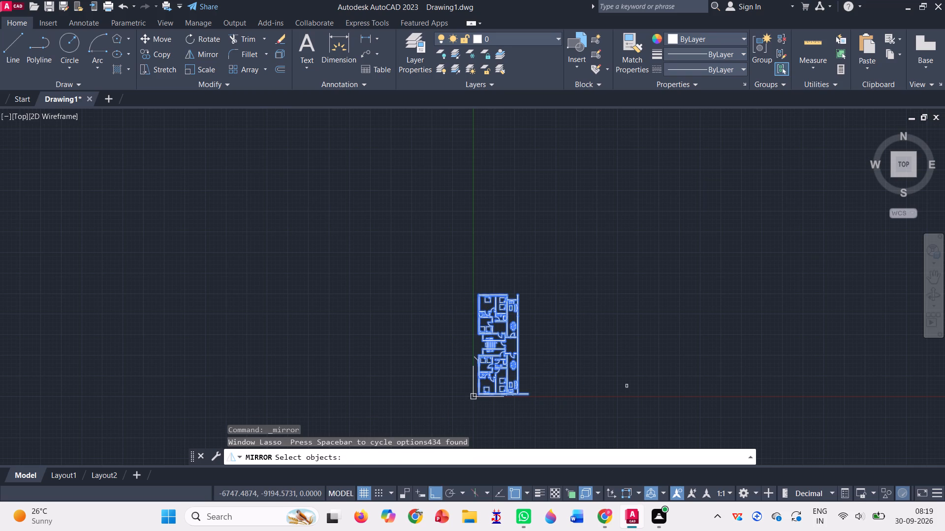
scroll(524, 301, up, 6)
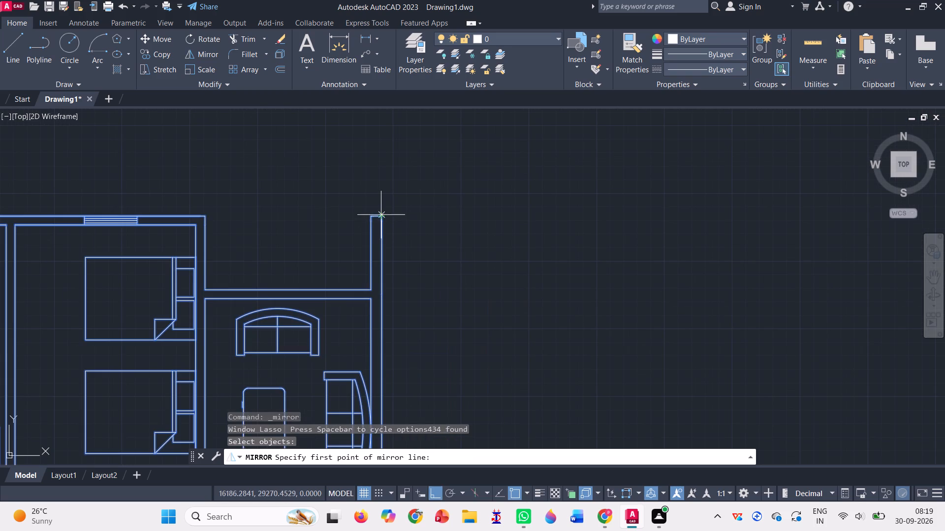
click(381, 215)
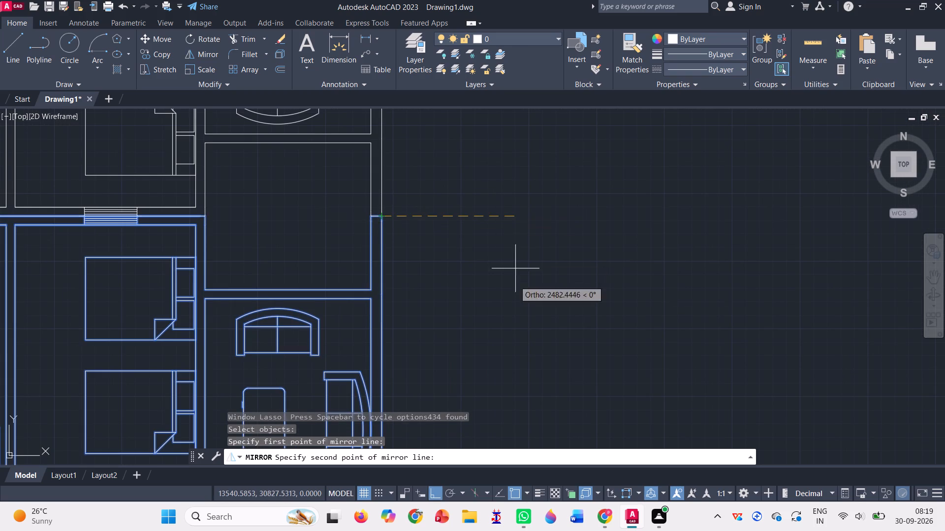
scroll(435, 227, down, 6)
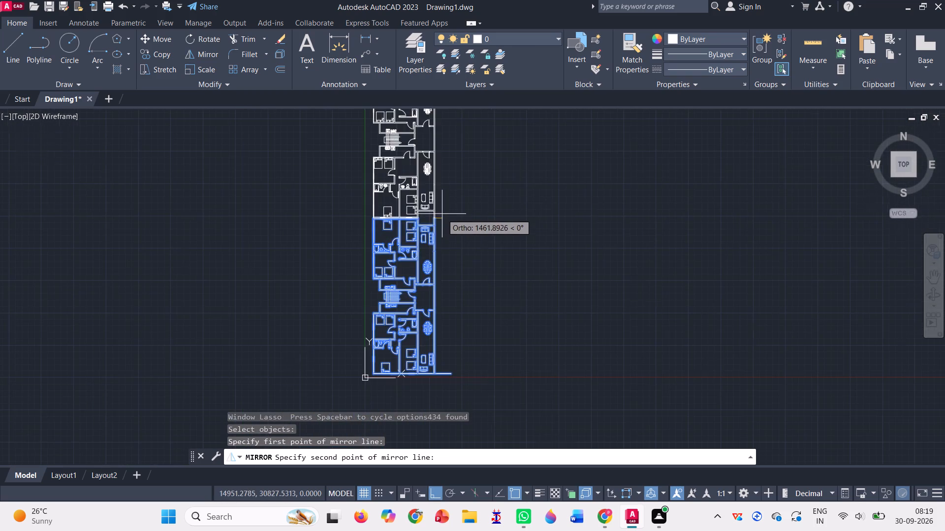
scroll(446, 212, down, 1)
scroll(446, 212, up, 1)
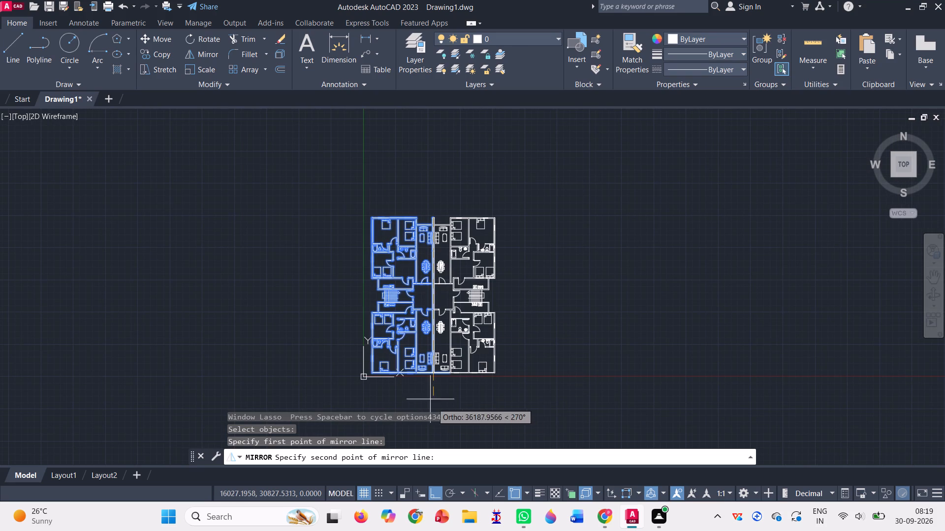
triple_click(430, 396)
click(430, 396)
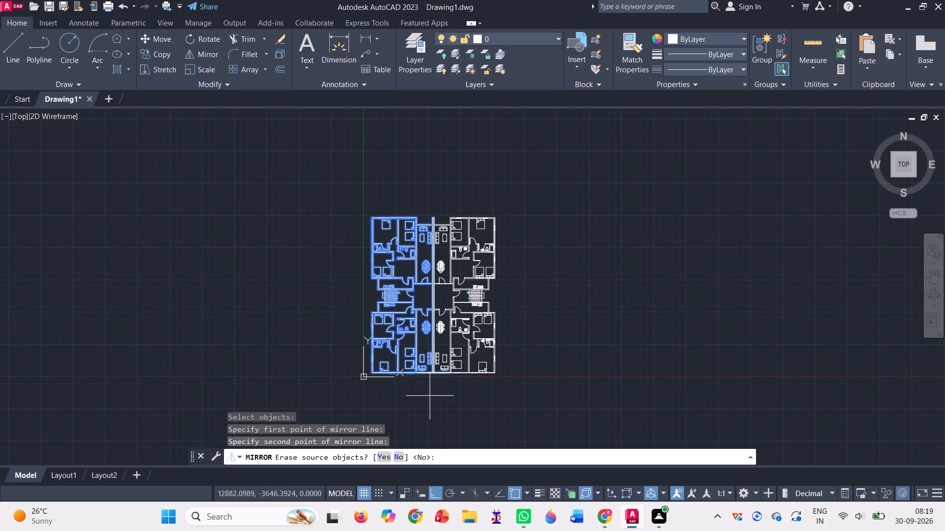
key(Return)
Erase the two overlapping lines running down the middle of the shared wall between the two mirrored halves.
scroll(441, 330, up, 4)
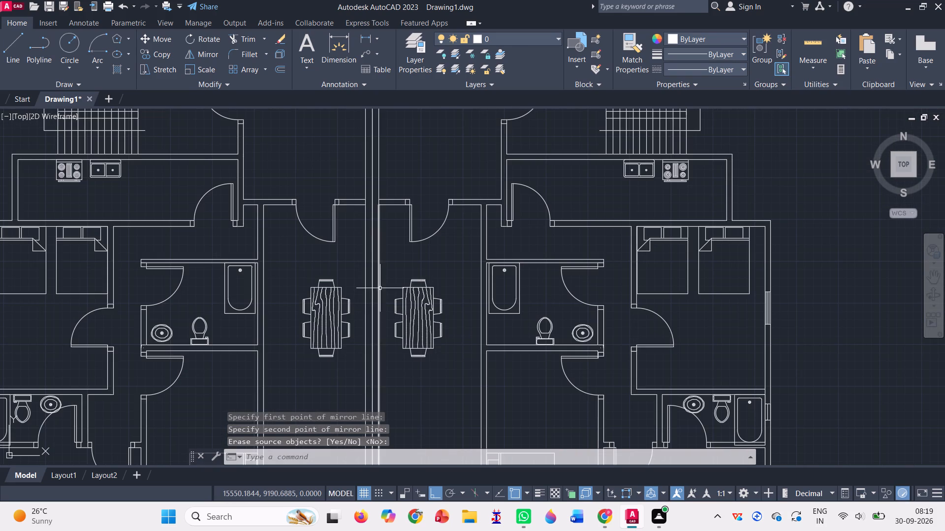
click(372, 237)
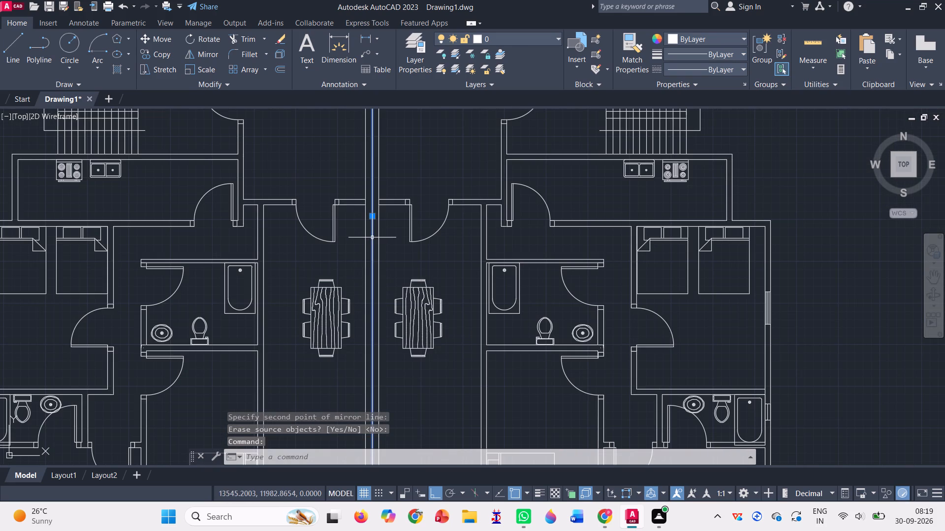
key(Delete)
click(372, 237)
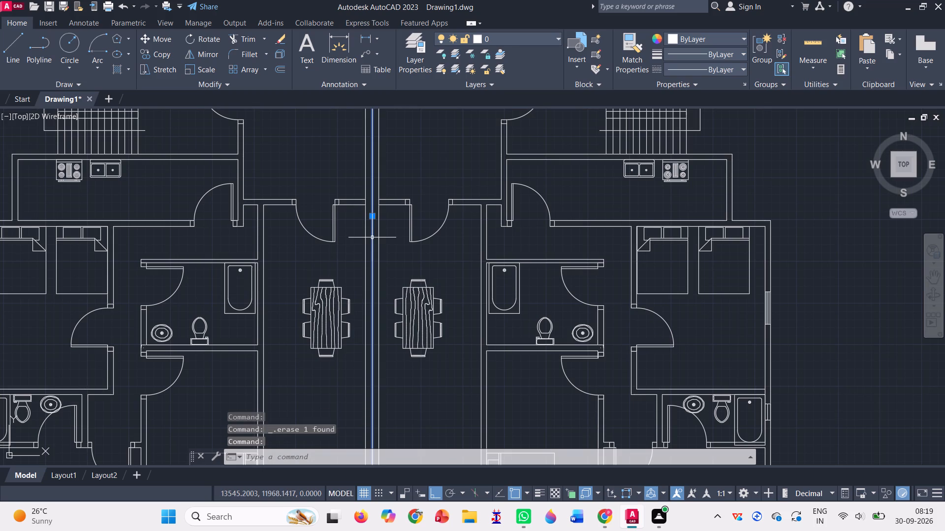
key(Delete)
scroll(368, 242, down, 4)
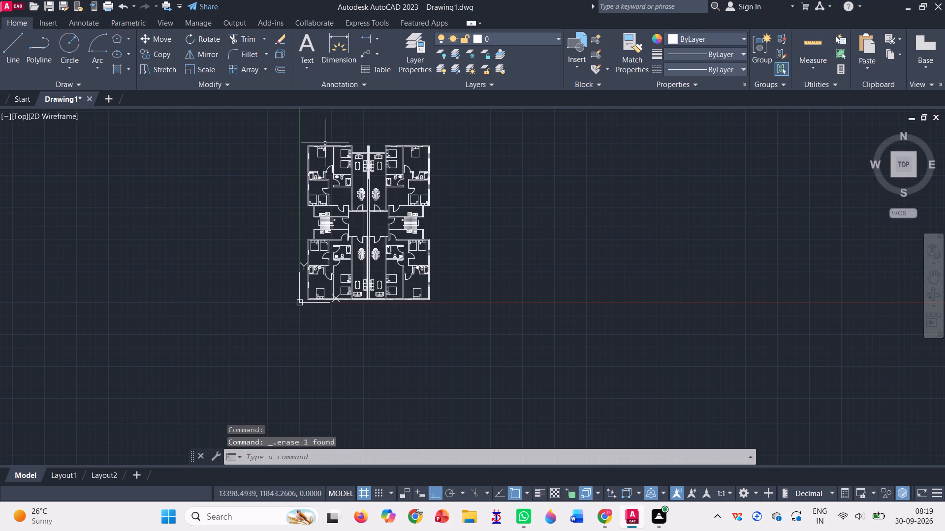
scroll(322, 142, up, 2)
scroll(361, 173, down, 1)
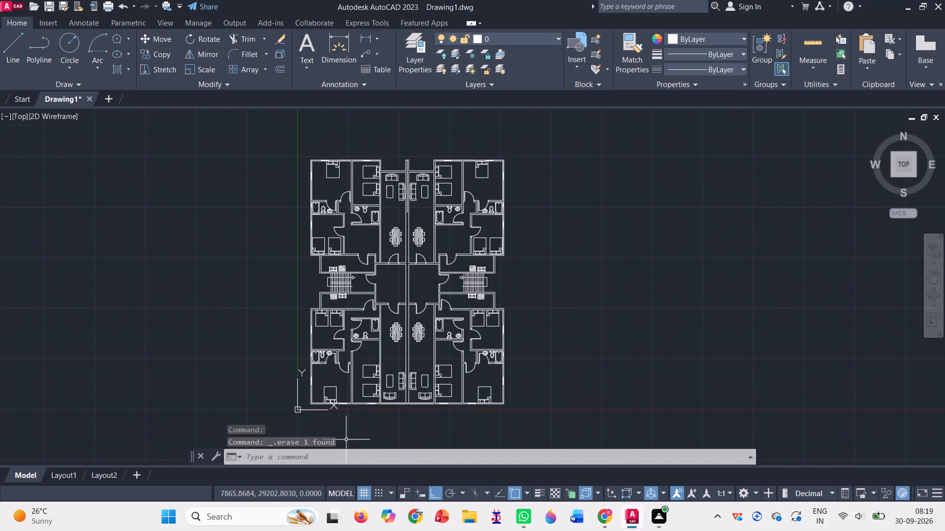
Run the LOGFILEOFF command by entering log.
click(345, 455)
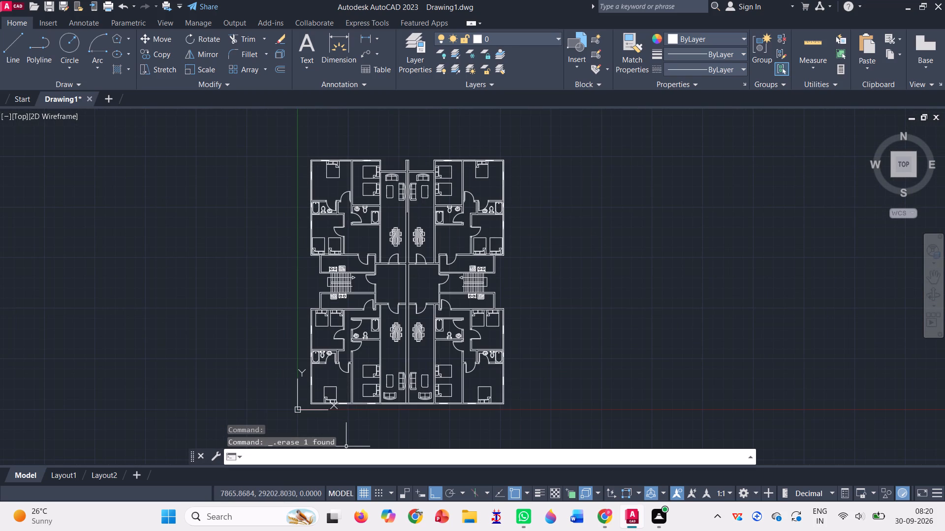
text(log)
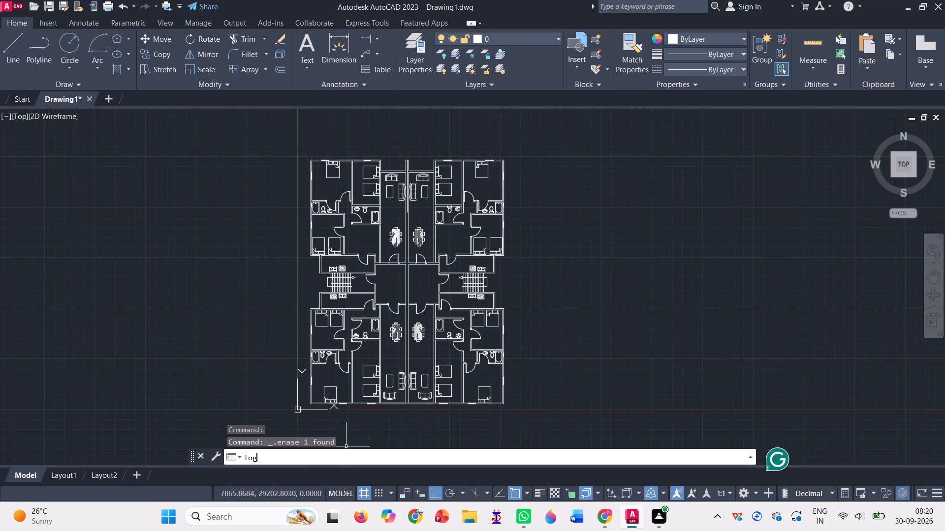
key(Return)
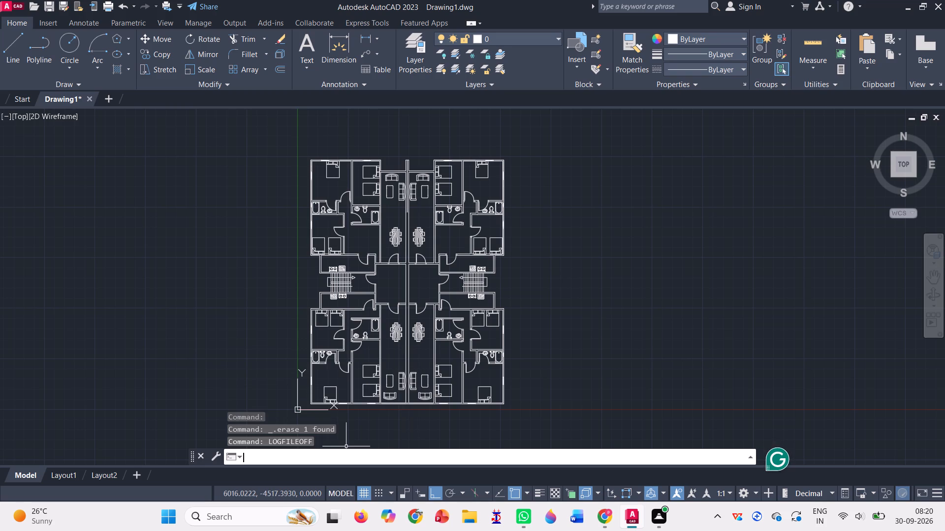
Save the drawing in Documents as Four-Bedroom Residential Apartment Floor Plan, replacing the default file name.
key(ctrl+s)
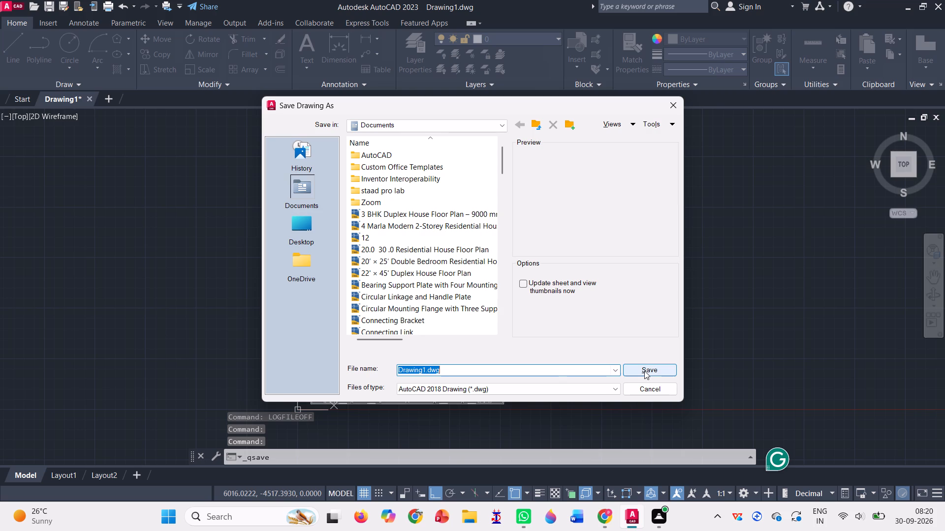
key(BackSpace)
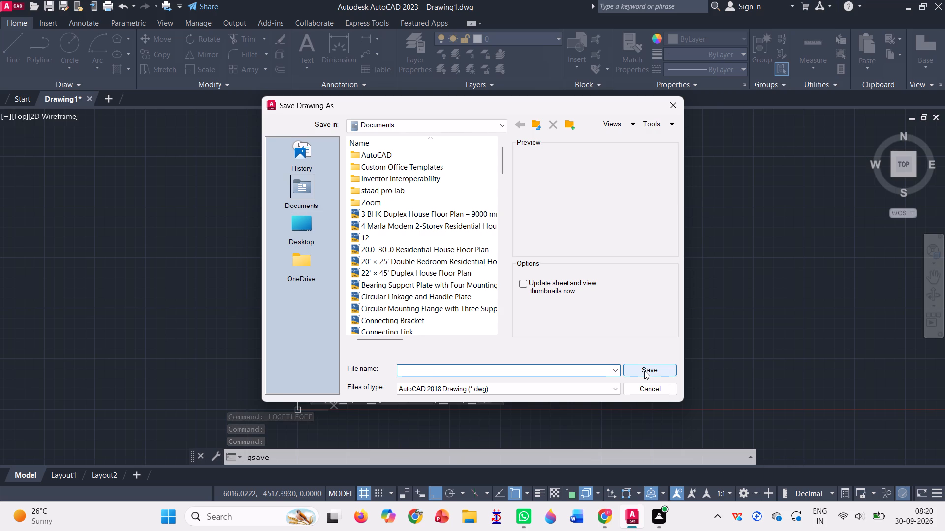
key(ctrl+c)
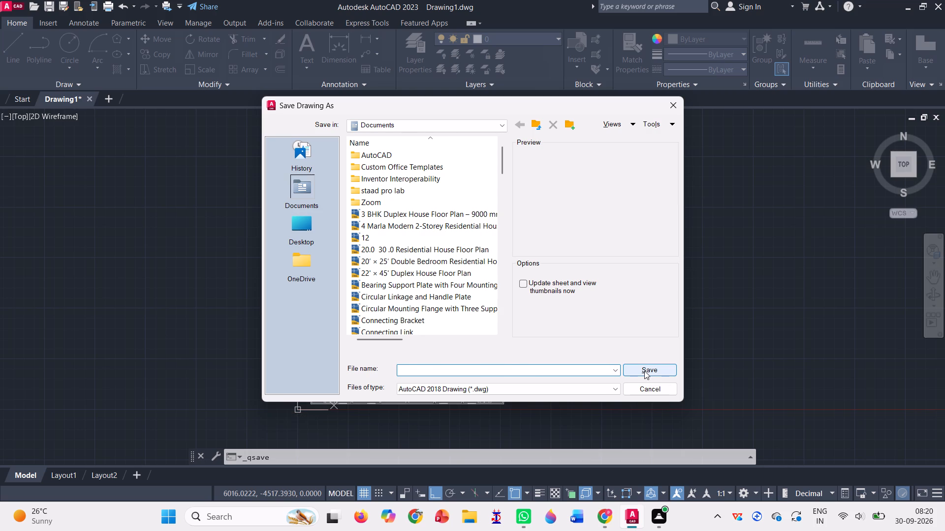
key(ctrl+v)
key(Return)
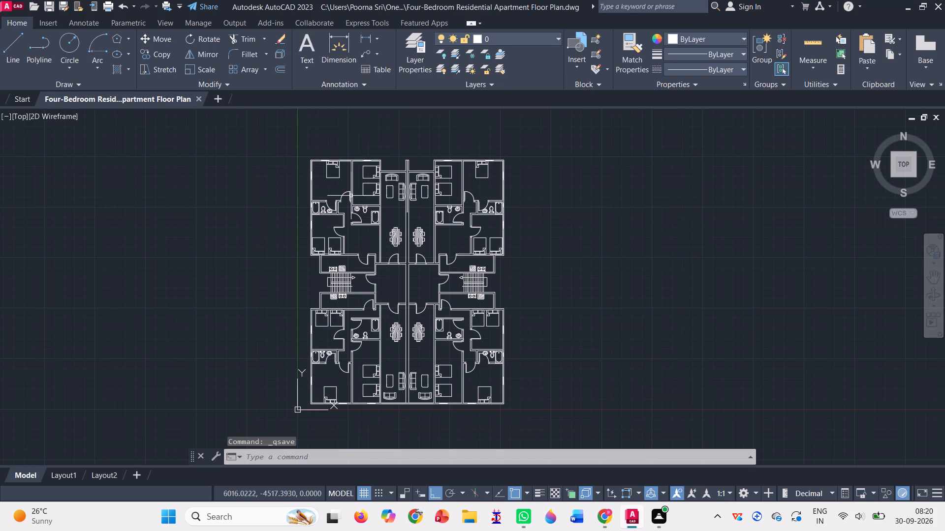
Plot the model to a PDF file with AutoCAD PDF (Smallest File).pc3 in landscape orientation, applying the settings to the layout.
click(104, 6)
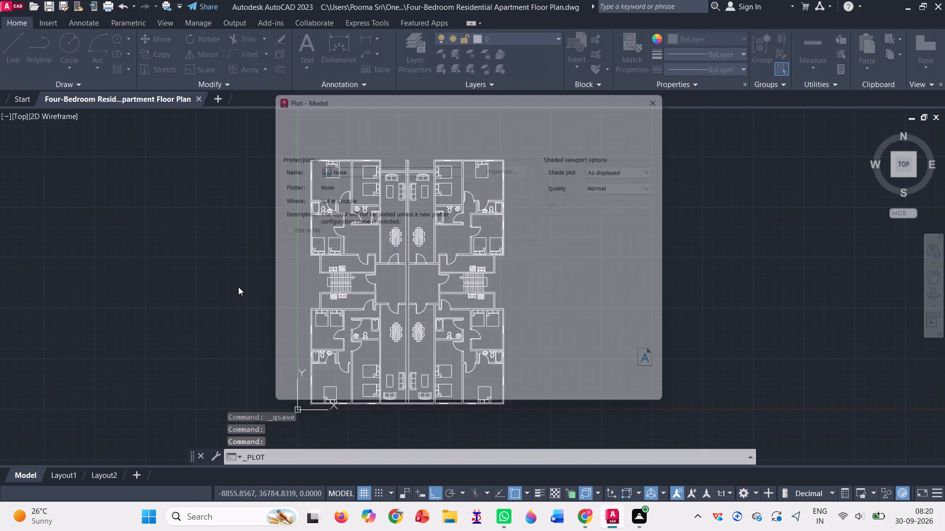
click(470, 167)
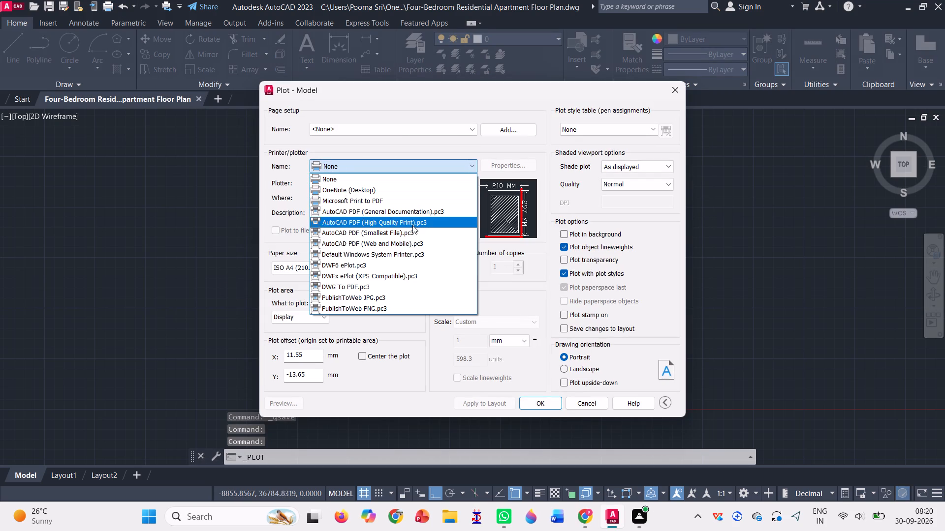
click(410, 230)
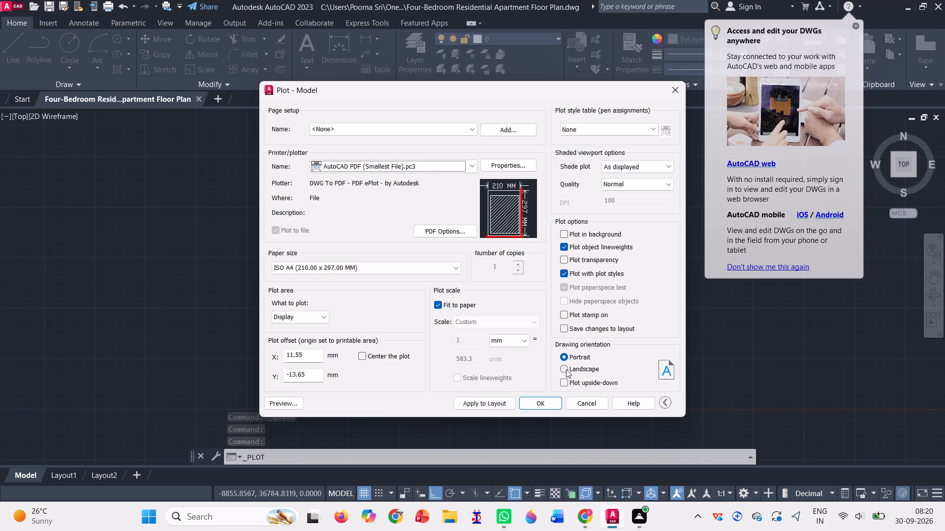
click(566, 369)
click(489, 403)
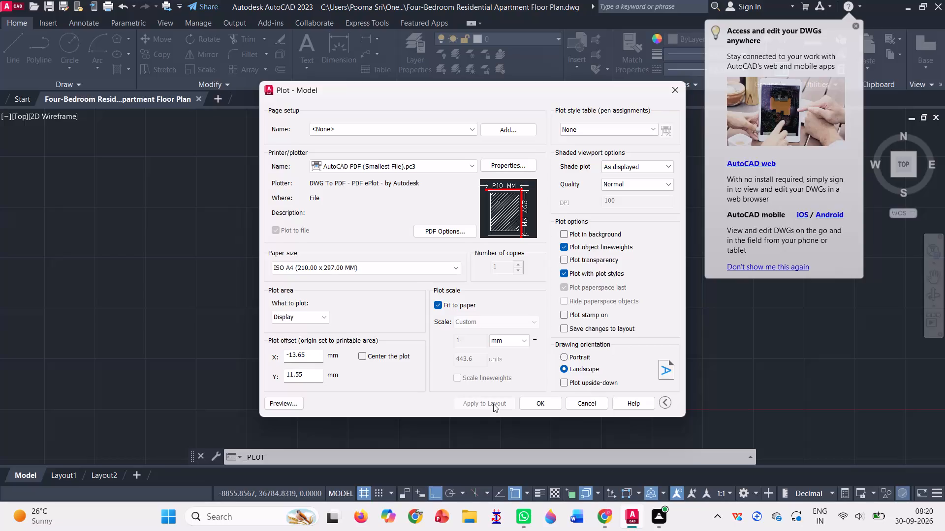
click(535, 405)
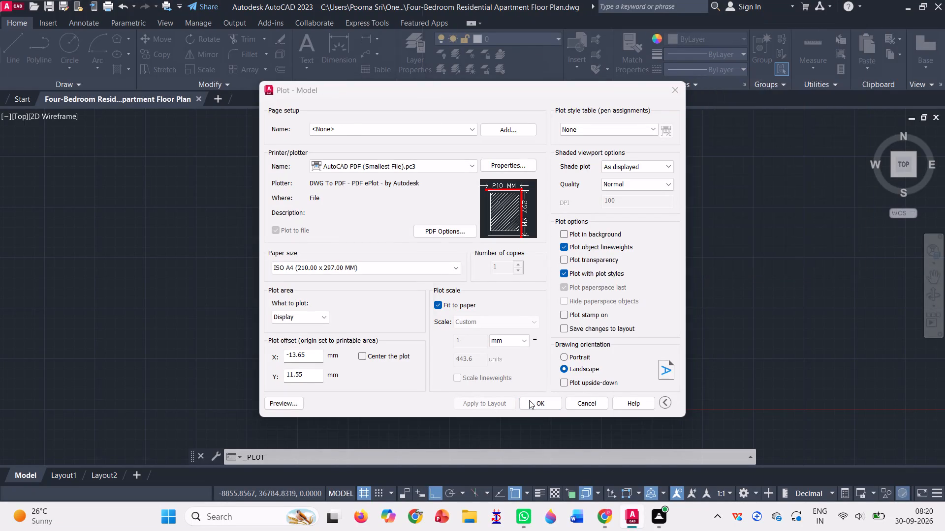
click(653, 372)
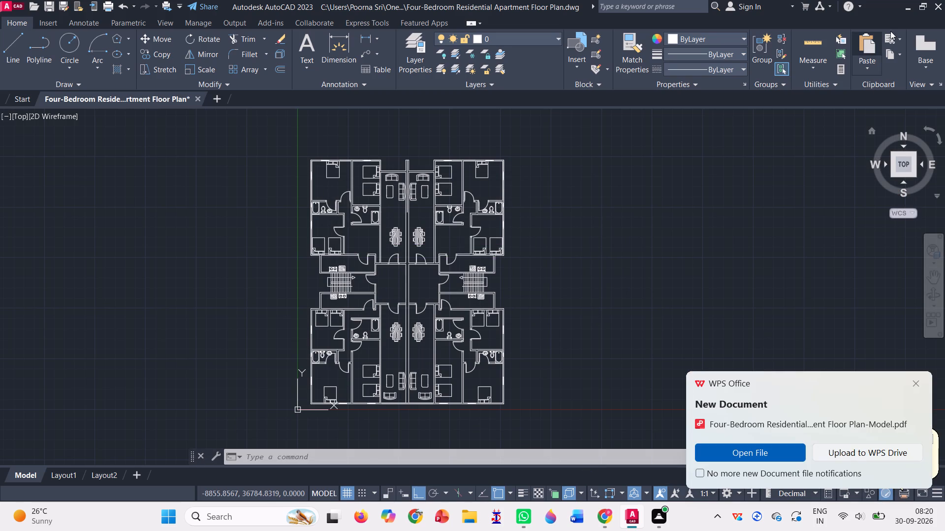
Minimize the drawing application and close the WPS Office window that opens the plotted floor plan PDF.
click(906, 6)
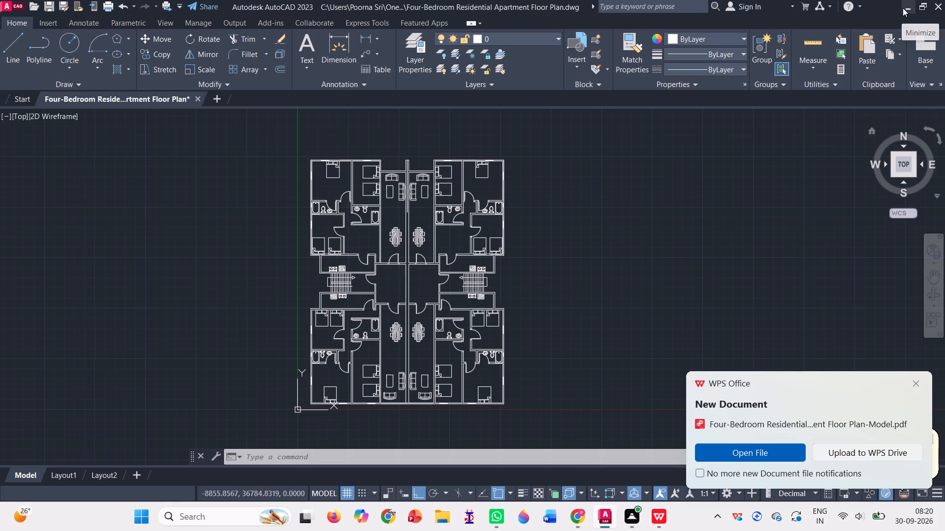
click(905, 6)
double_click(802, 28)
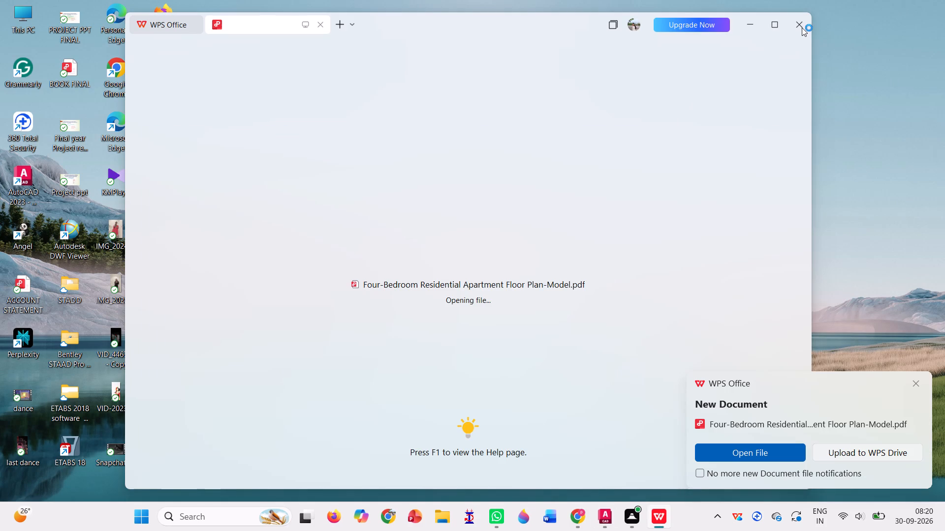
triple_click(800, 22)
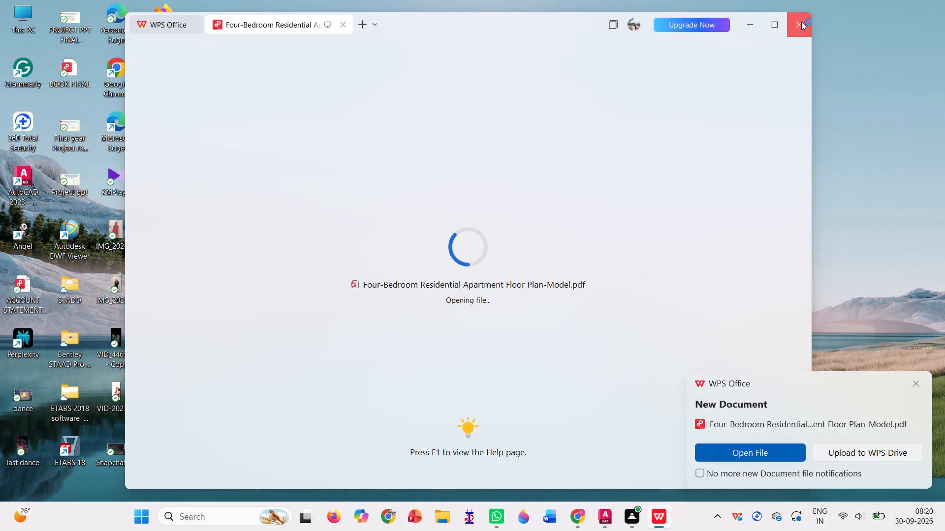
click(797, 24)
double_click(797, 24)
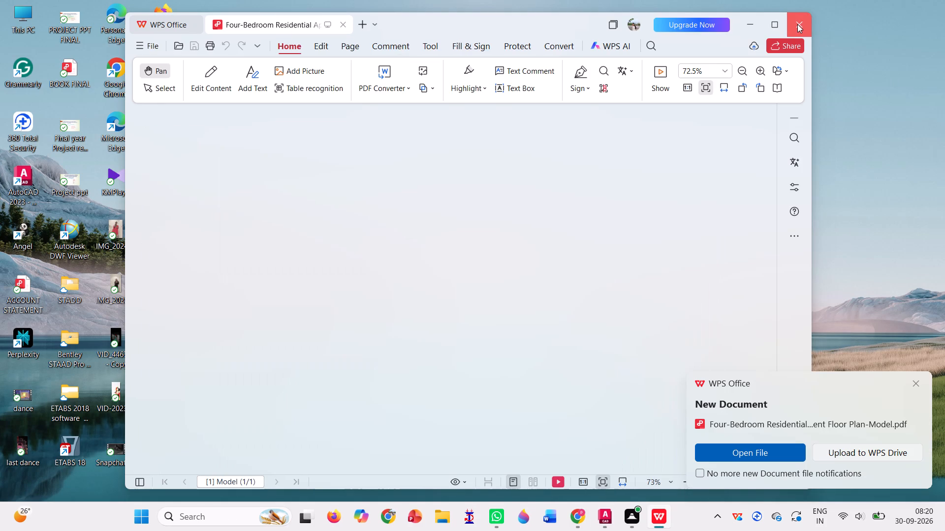